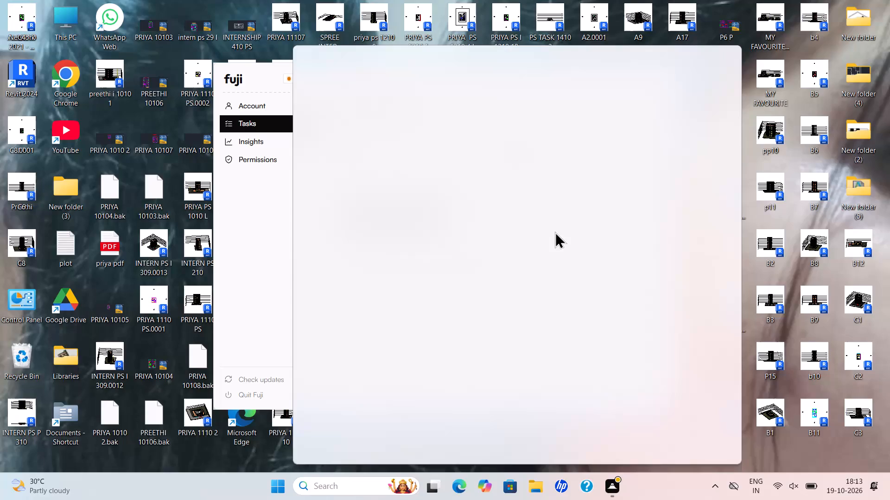
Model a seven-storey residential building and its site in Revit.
Open the Maha Navami search highlight as a Bing web search in Microsoft Edge.
click(577, 216)
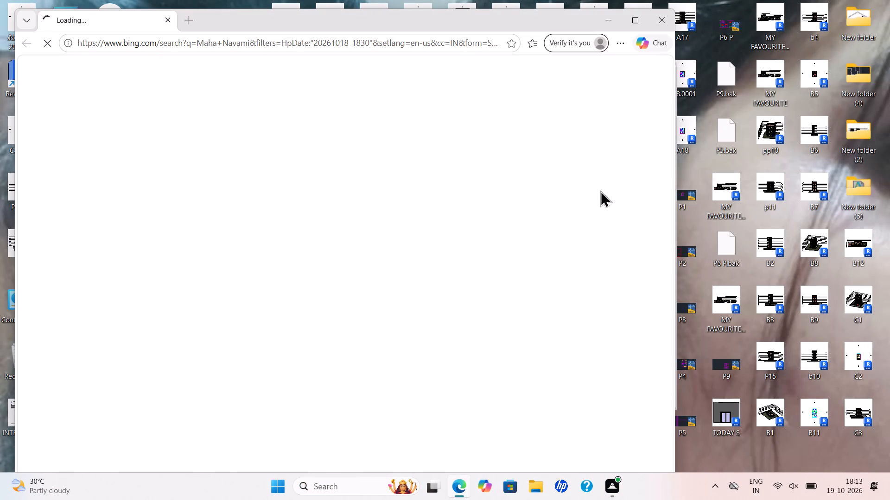
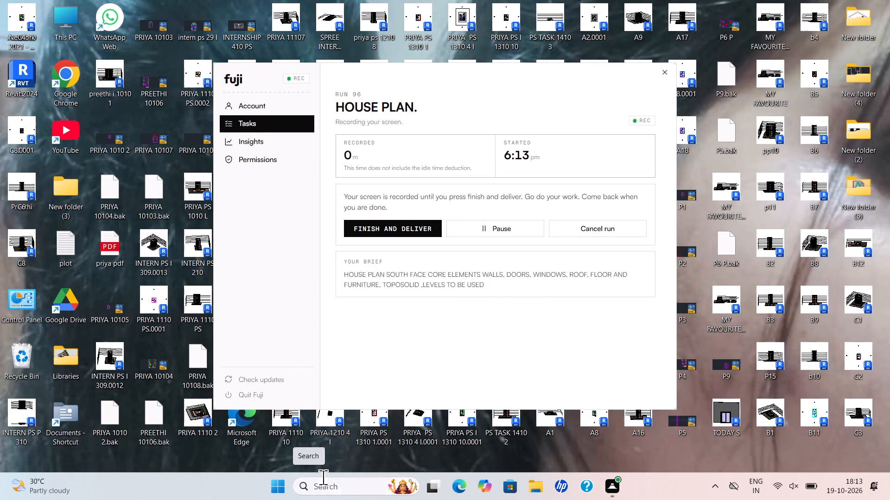
Launch Revit 2024 using the desktop search.
click(311, 489)
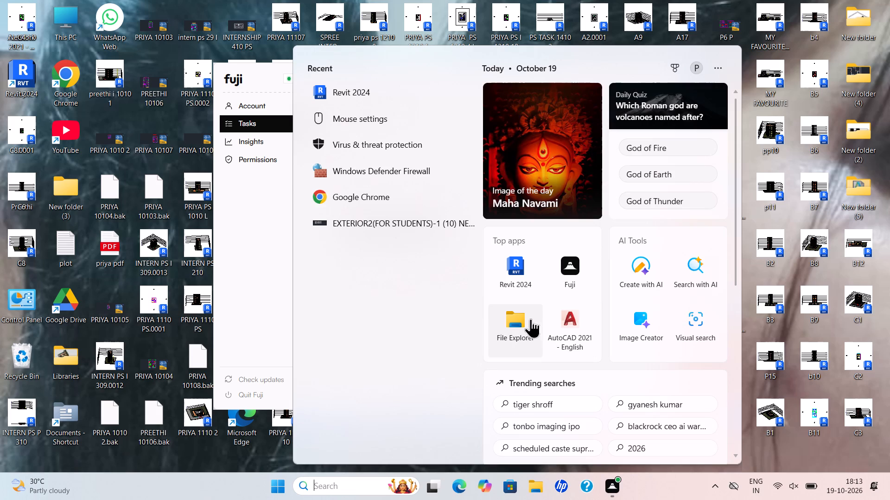
triple_click(510, 270)
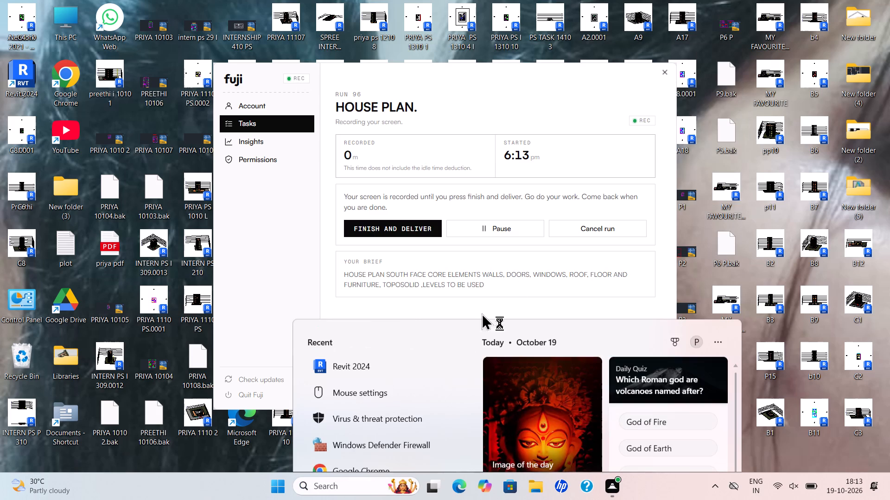
double_click(311, 486)
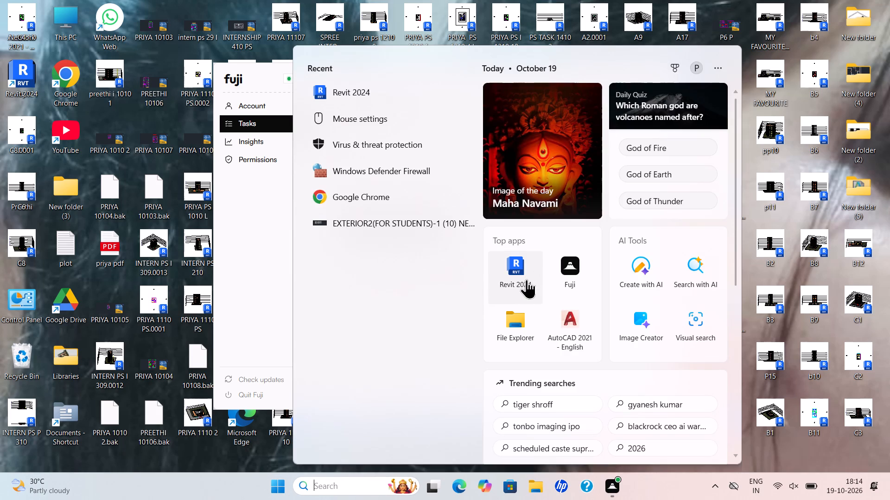
triple_click(527, 279)
click(309, 491)
double_click(368, 92)
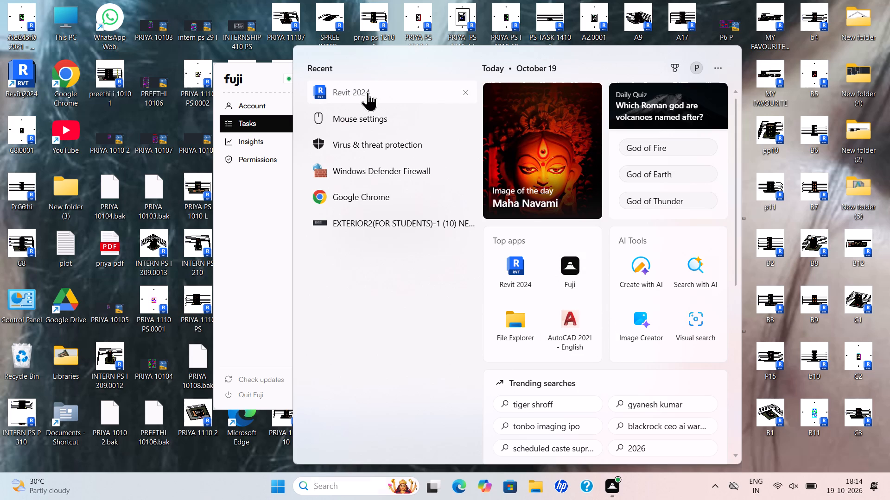
double_click(368, 93)
triple_click(522, 277)
click(522, 277)
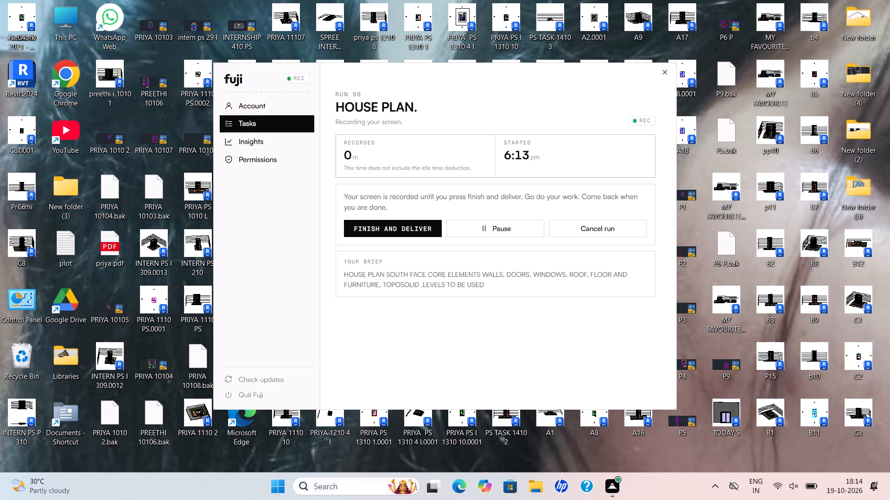
click(316, 476)
click(315, 485)
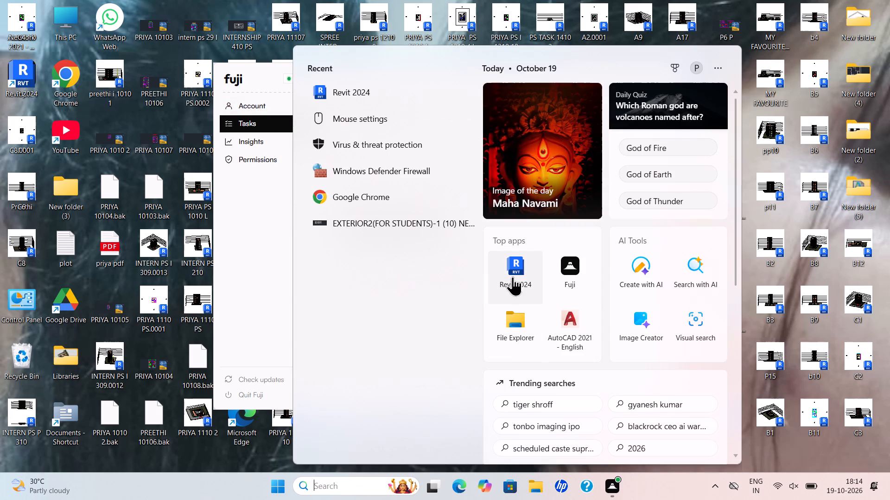
middle_drag(511, 275, 826, 448)
scroll(505, 273, down, 1)
scroll(559, 294, up, 2)
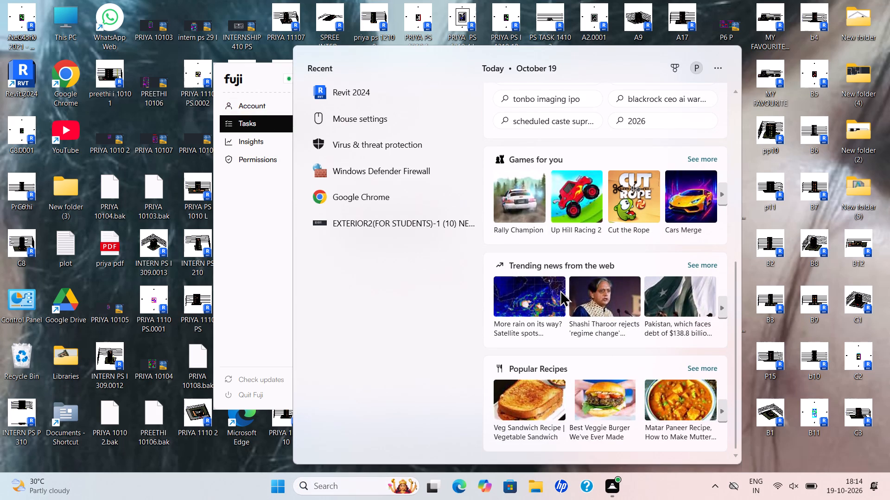
scroll(560, 290, up, 20)
scroll(560, 290, up, 9)
scroll(687, 176, down, 8)
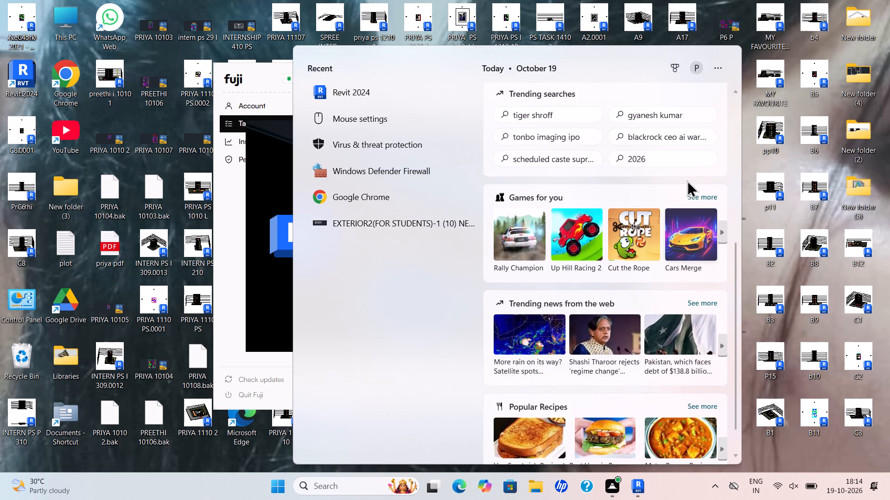
scroll(687, 180, down, 2)
scroll(687, 181, up, 12)
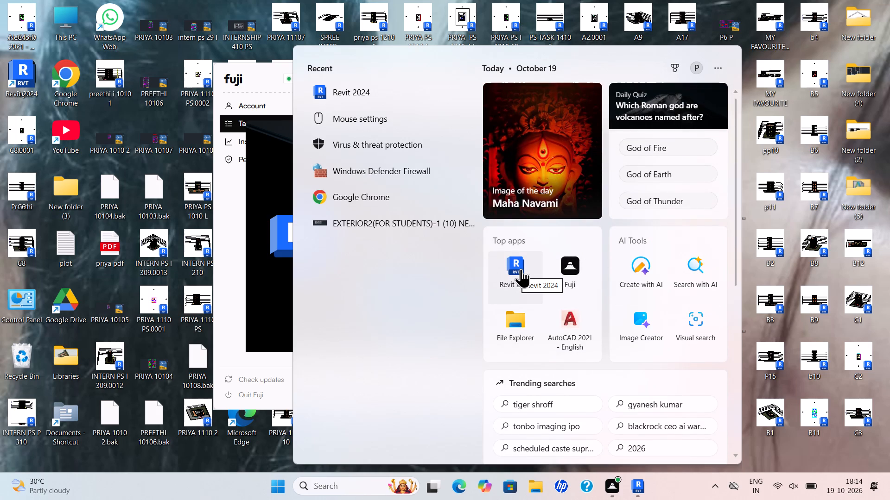
click(521, 269)
click(521, 269)
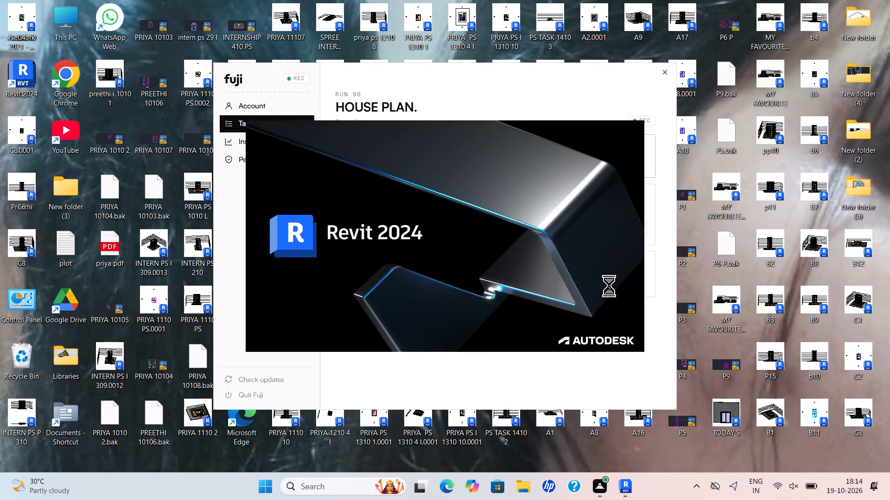
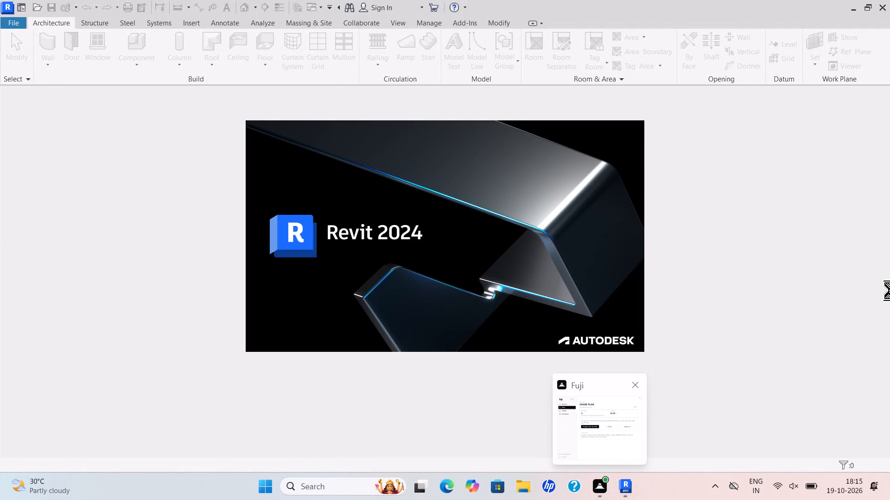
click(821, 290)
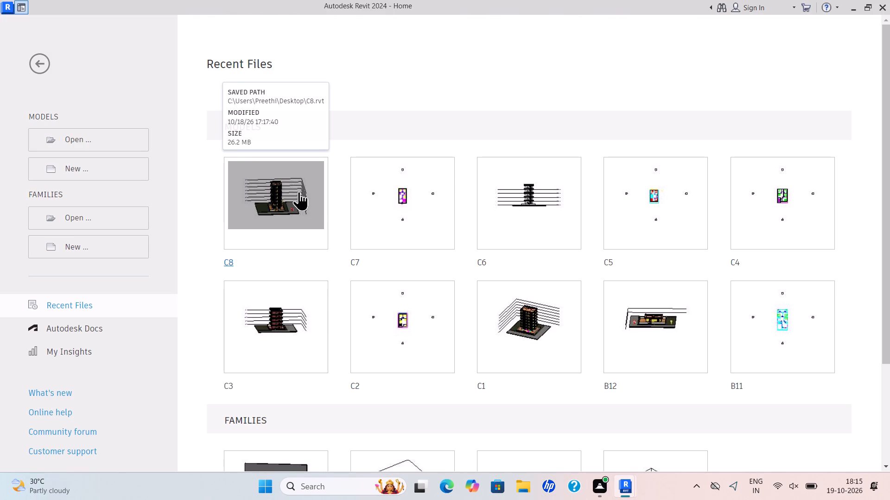
Create a new project using the default.rte template from the English-Imperial templates folder.
click(107, 172)
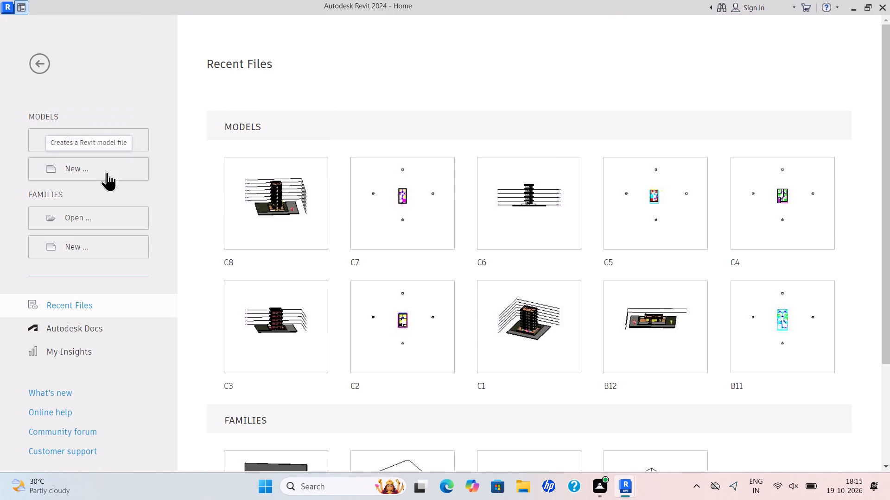
click(485, 215)
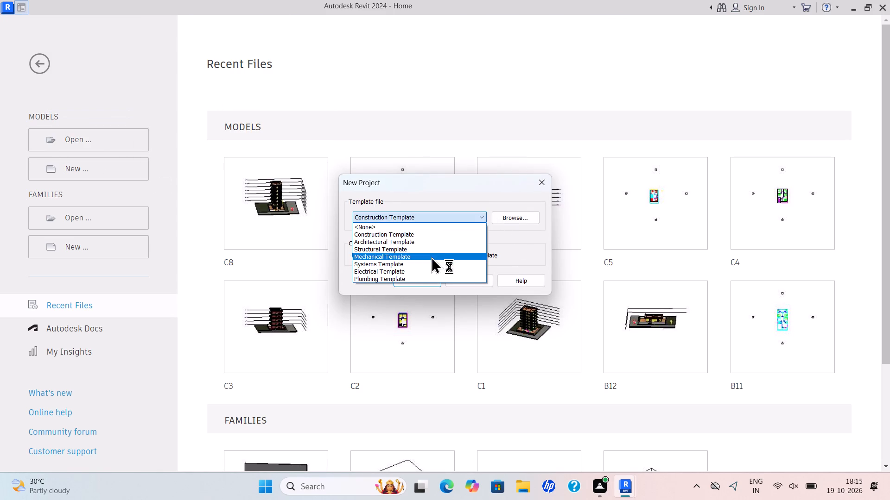
click(430, 243)
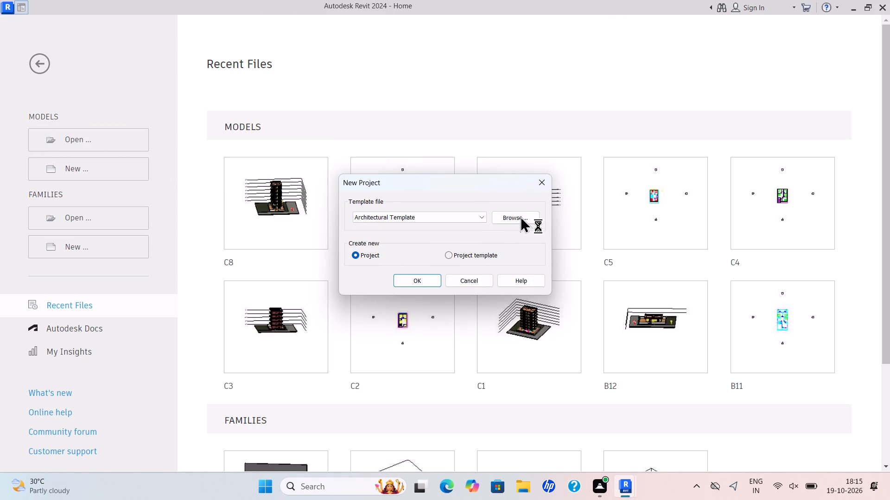
click(521, 215)
click(525, 218)
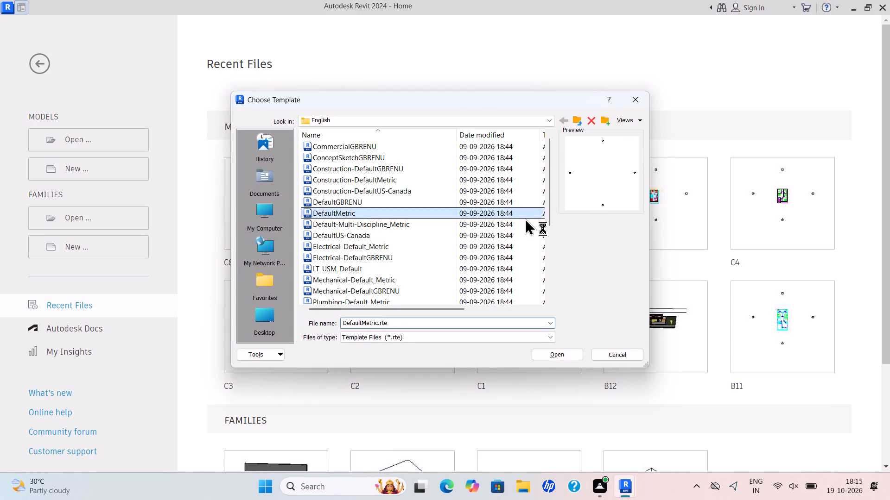
click(544, 117)
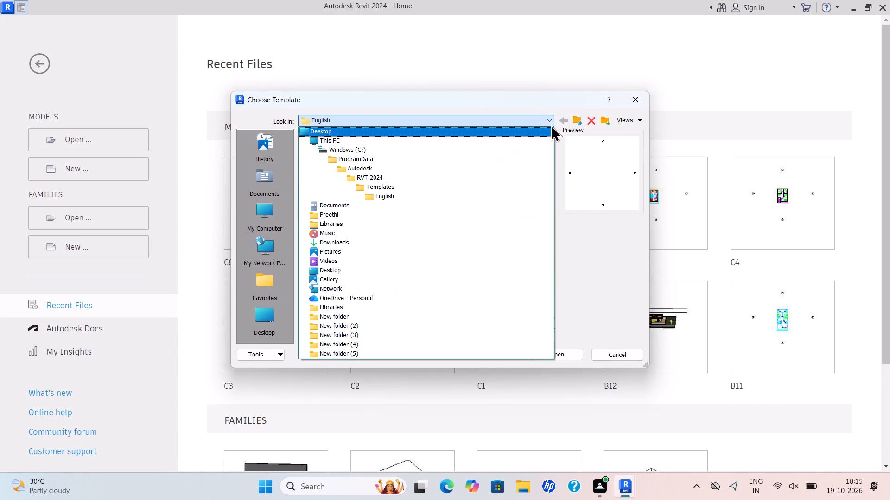
click(458, 194)
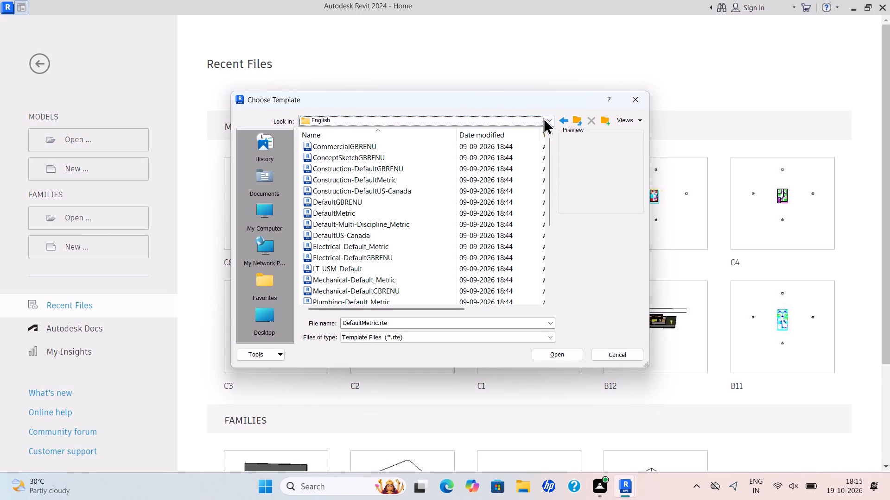
click(544, 117)
click(561, 118)
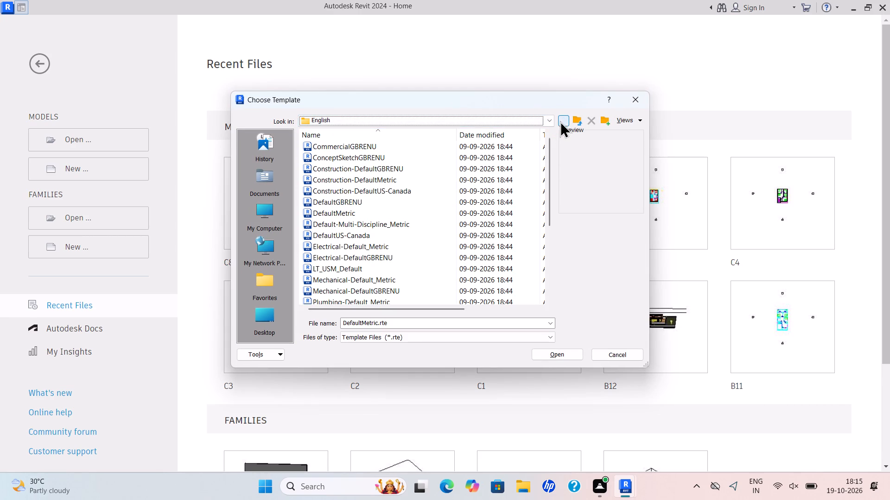
click(560, 121)
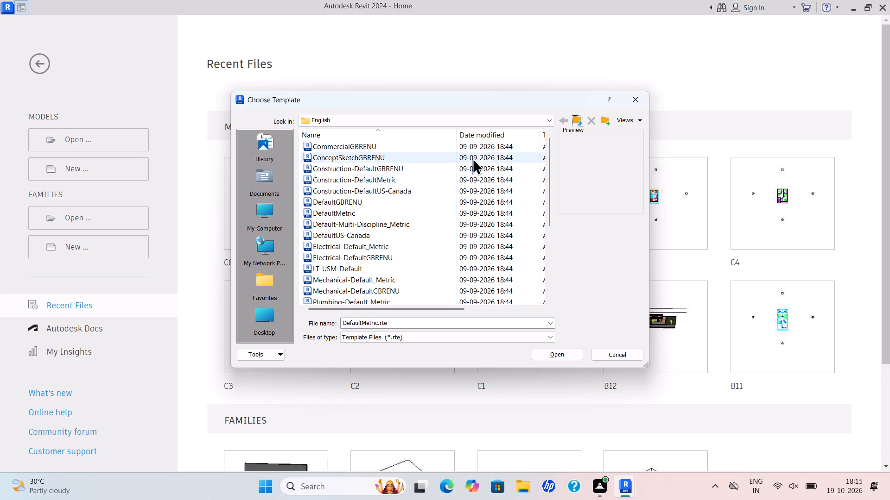
click(560, 120)
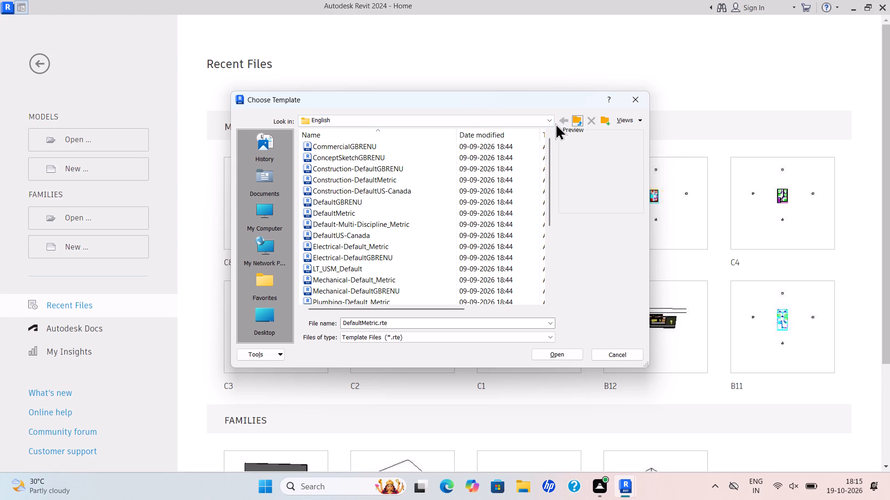
click(550, 119)
click(440, 186)
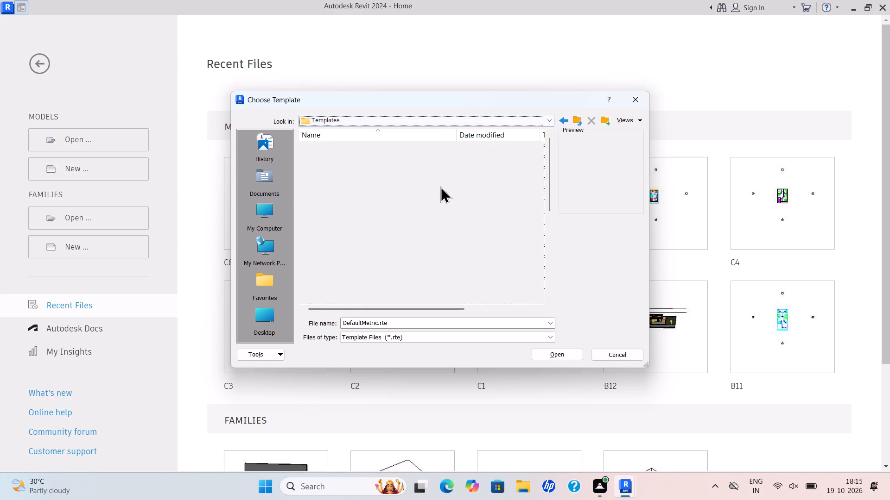
double_click(402, 177)
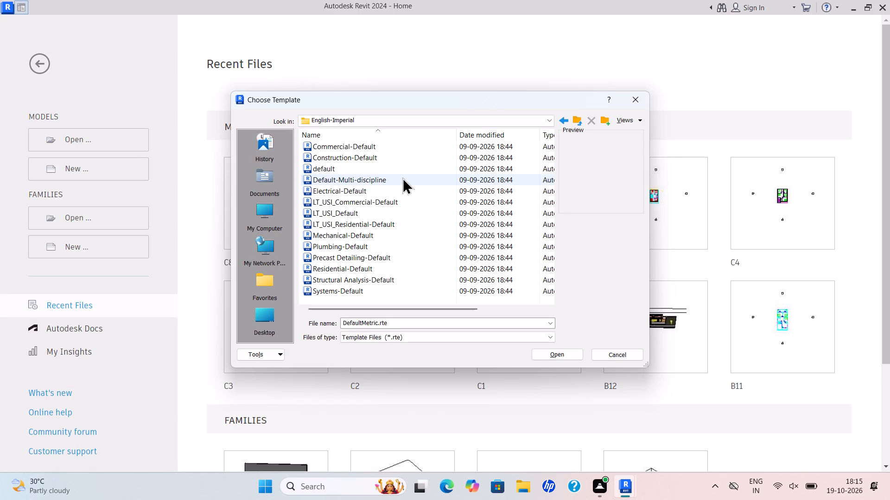
double_click(373, 165)
click(431, 281)
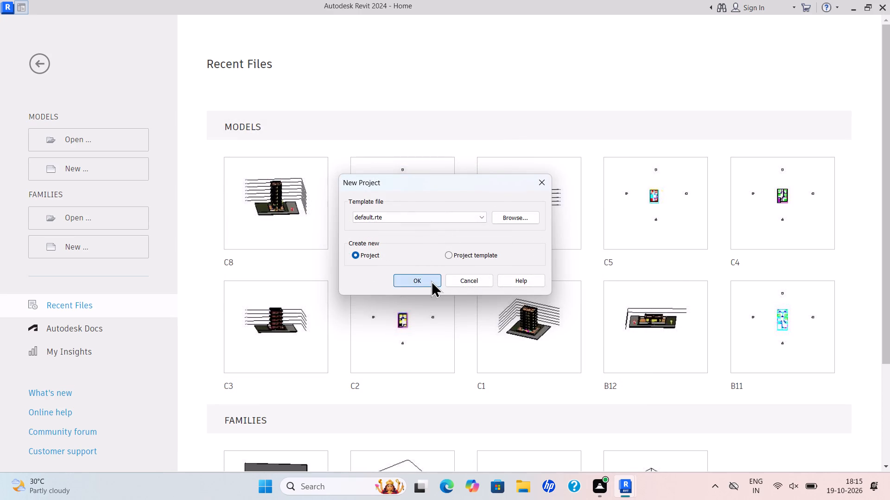
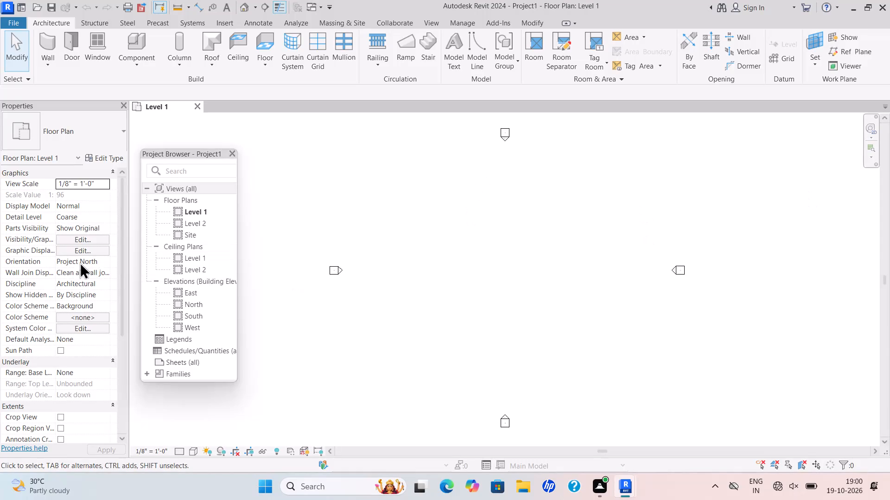
Link the CAD drawing INTERN P39.dwg from the Documents folder into Level 1 with Auto - Center to Center positioning.
scroll(494, 212, down, 3)
click(225, 21)
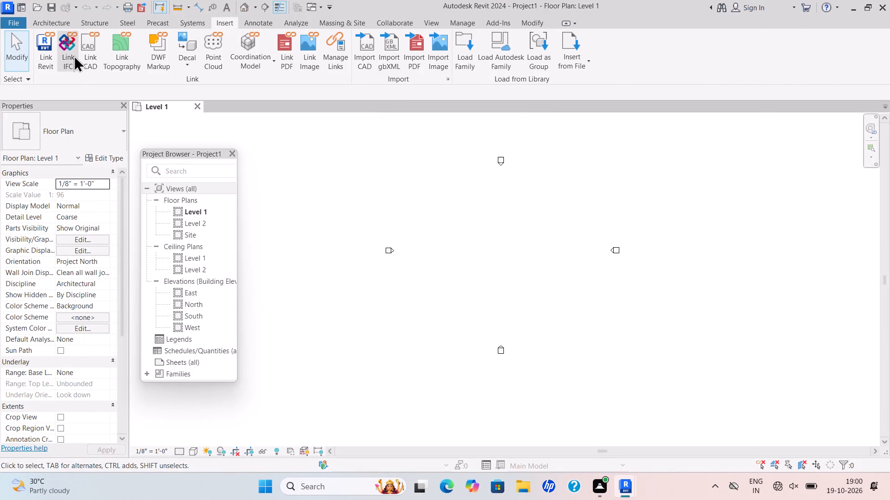
click(92, 47)
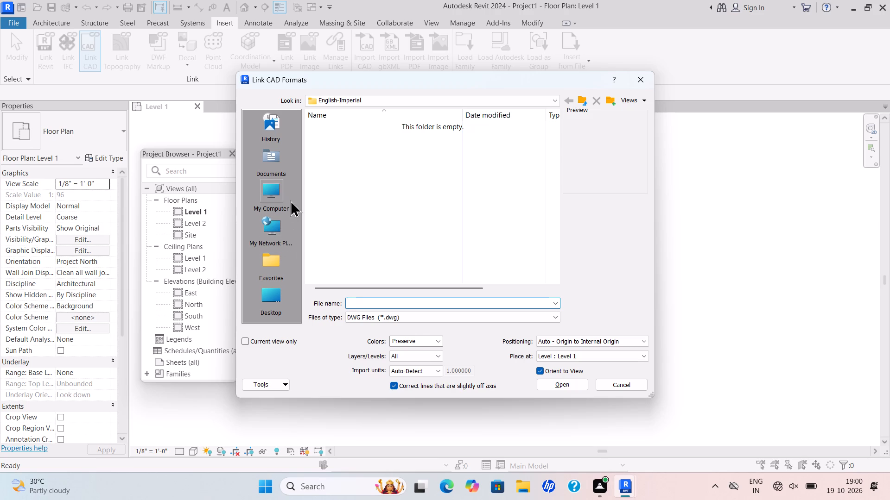
double_click(283, 173)
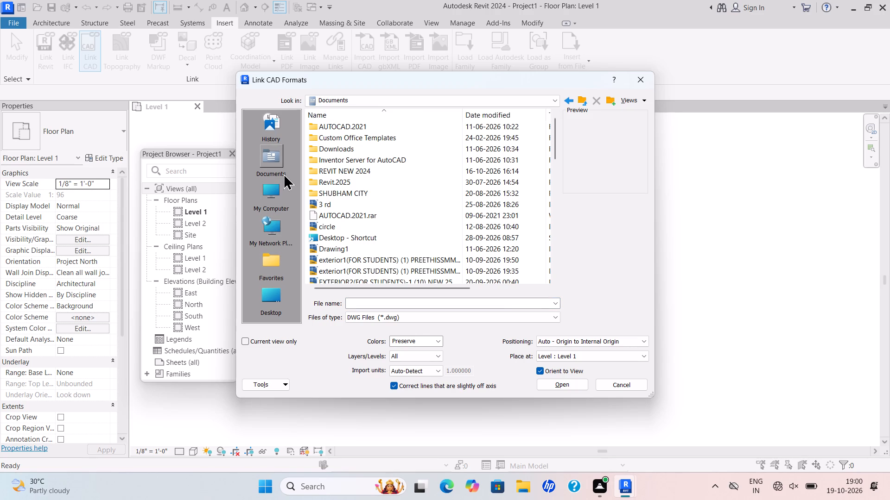
scroll(357, 214, down, 4)
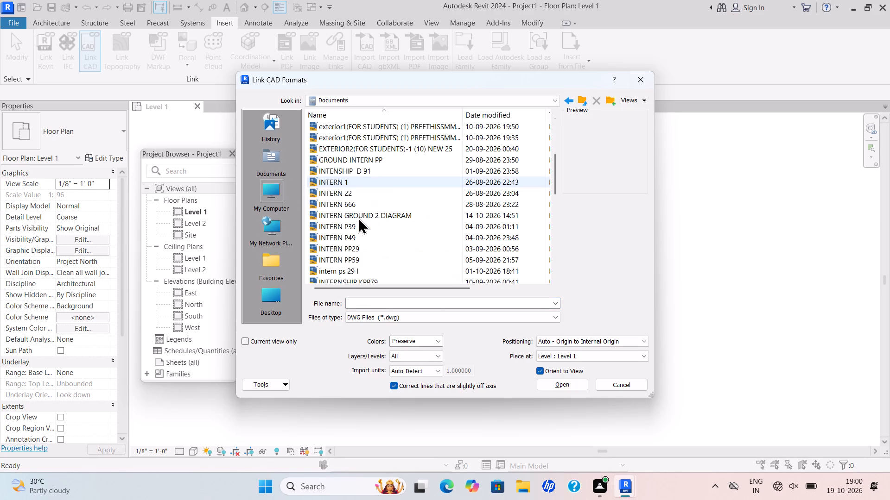
click(360, 226)
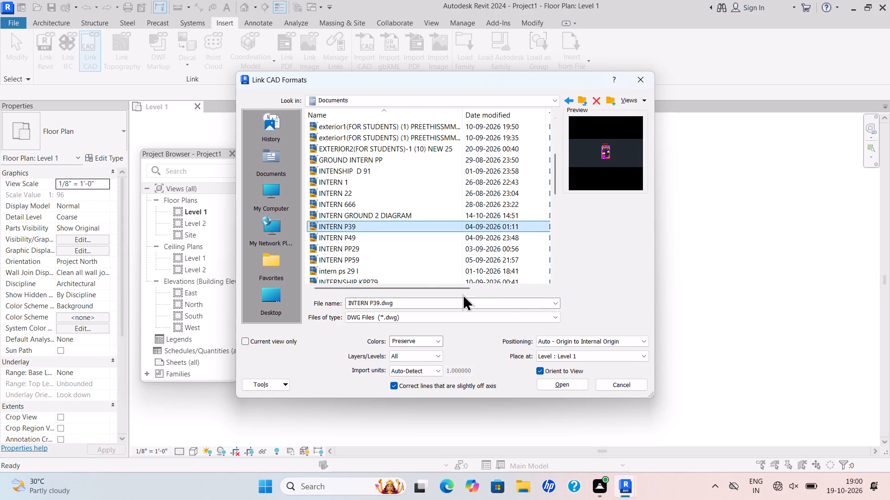
click(637, 340)
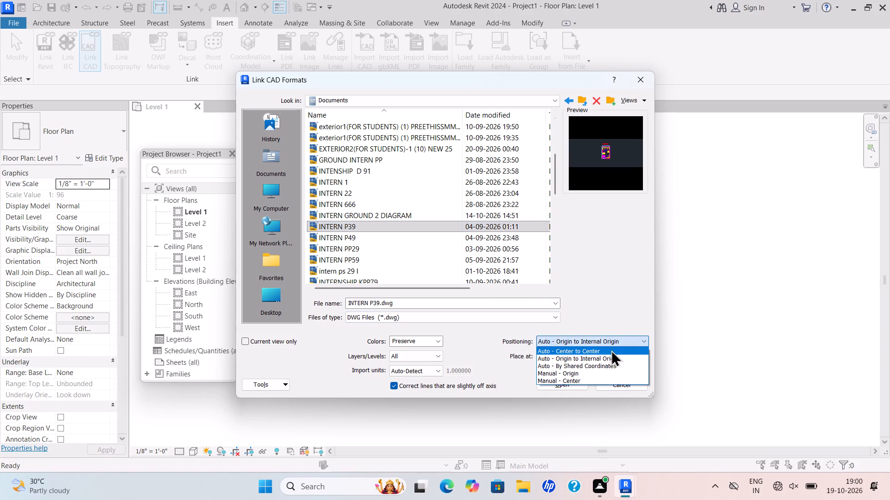
click(610, 351)
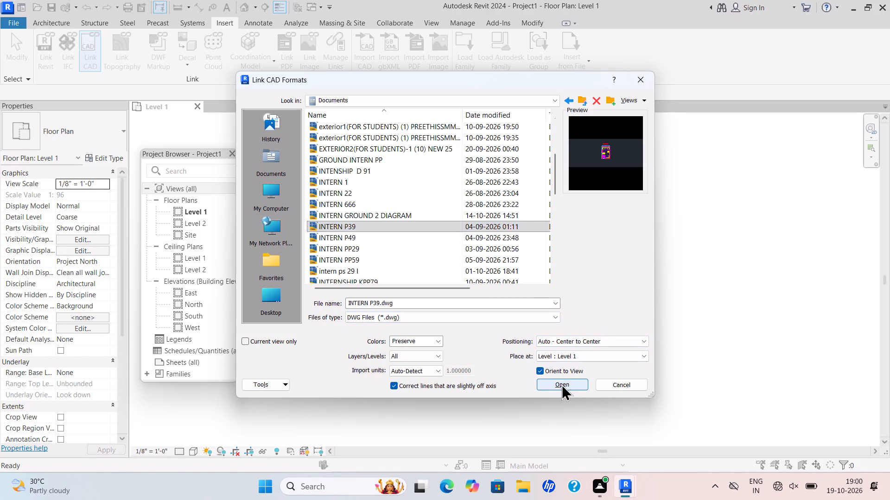
click(562, 381)
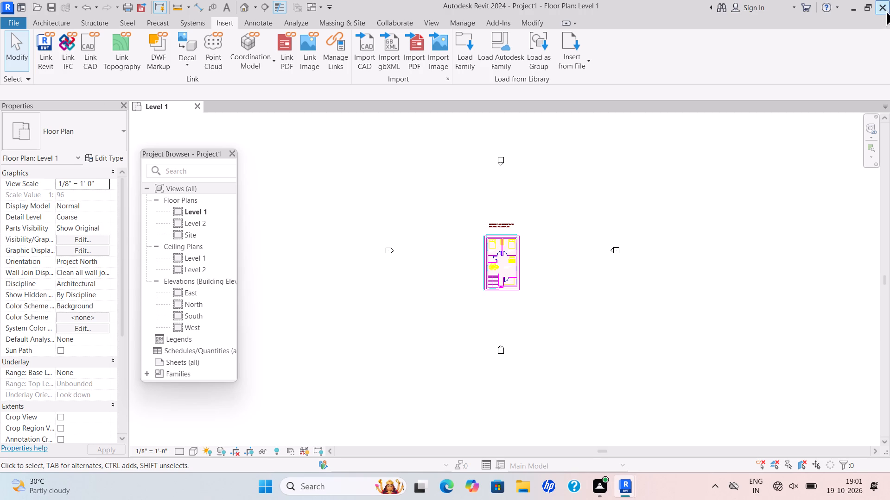
scroll(236, 499, down, 2)
scroll(532, 499, up, 5)
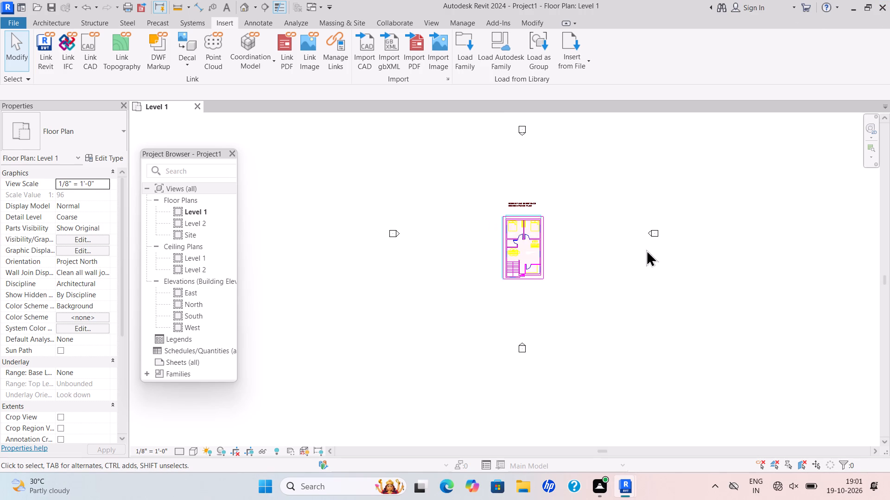
scroll(606, 255, up, 4)
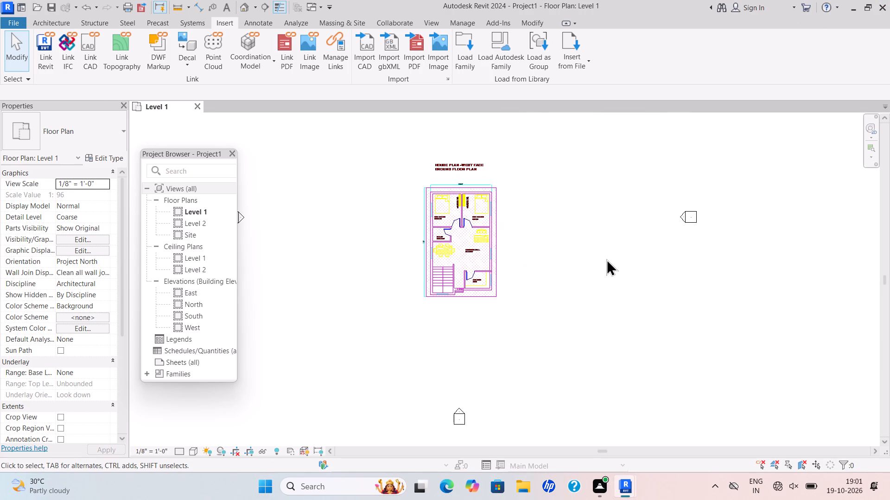
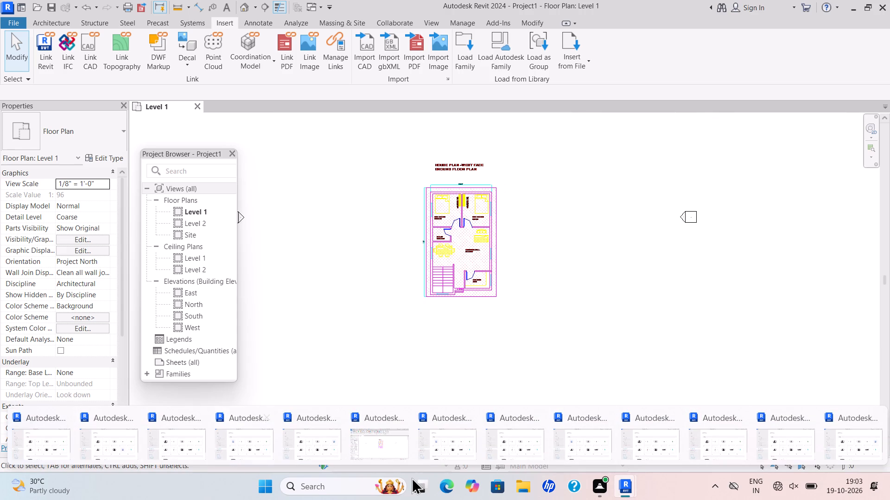
Close several of the extra Revit home windows while keeping the Project1 window open.
click(668, 419)
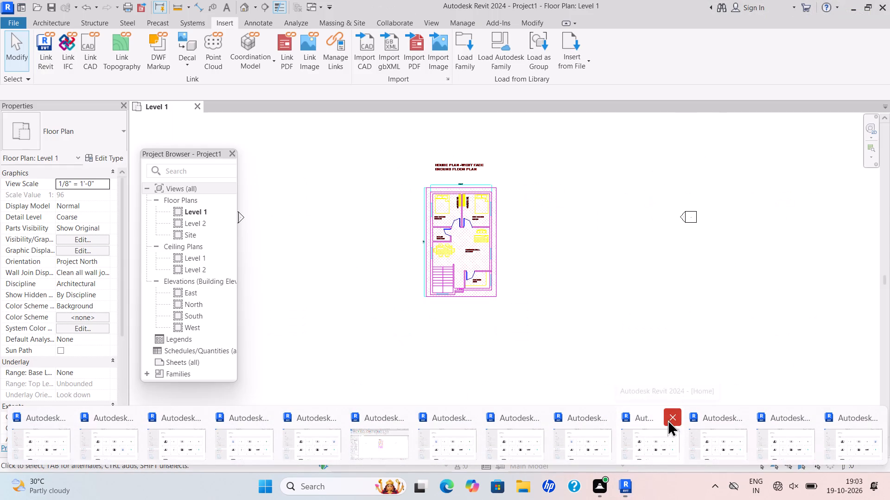
click(658, 418)
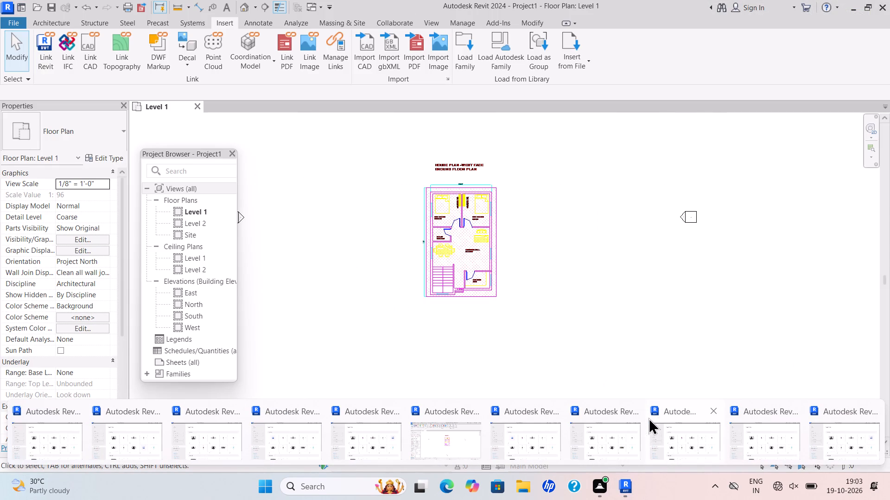
click(641, 412)
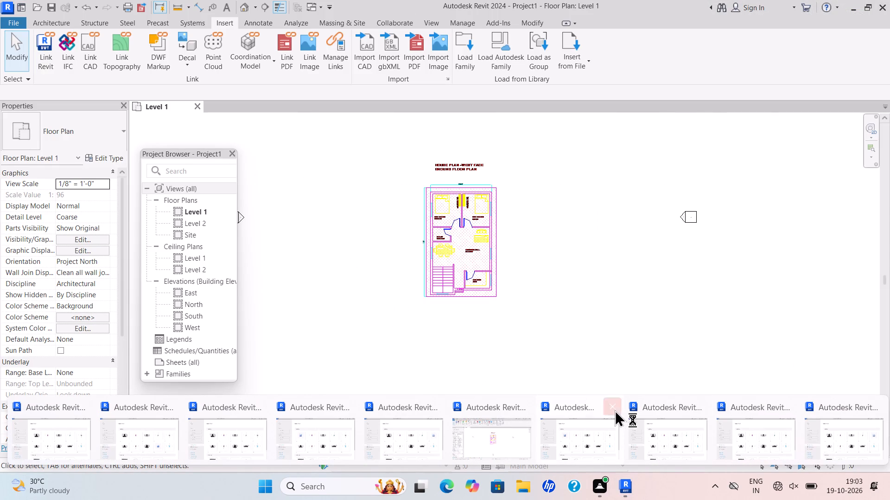
click(615, 410)
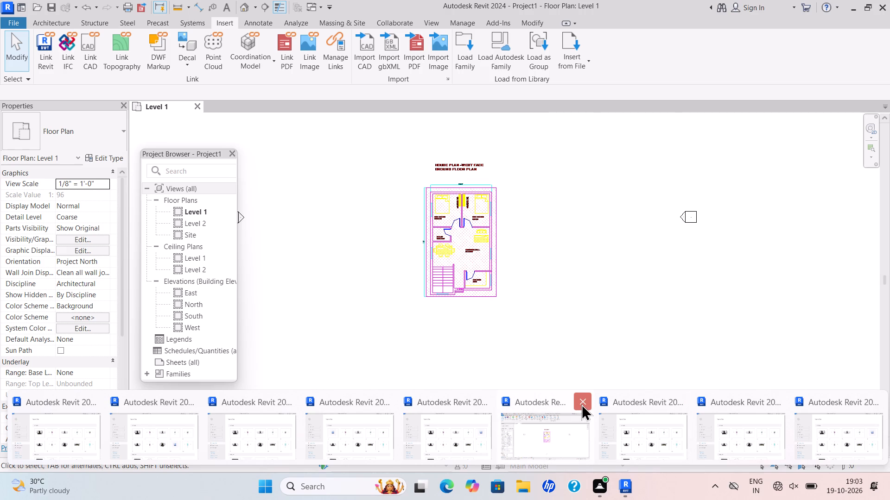
click(581, 404)
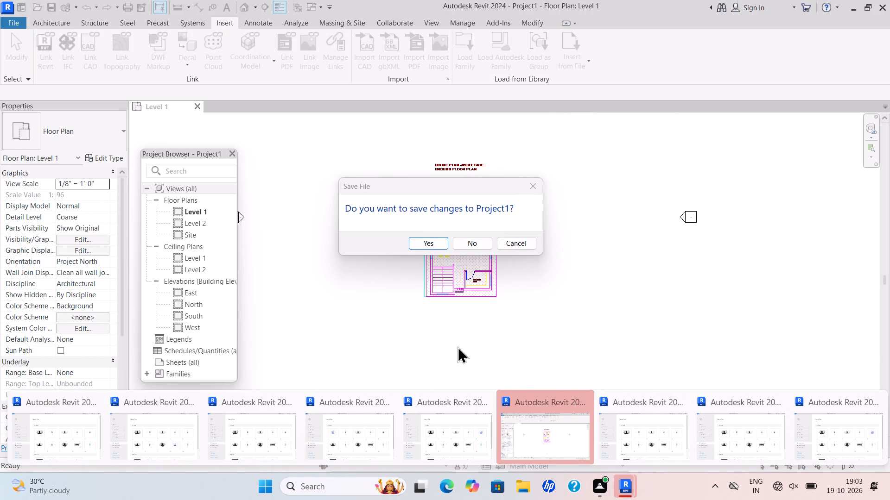
click(531, 193)
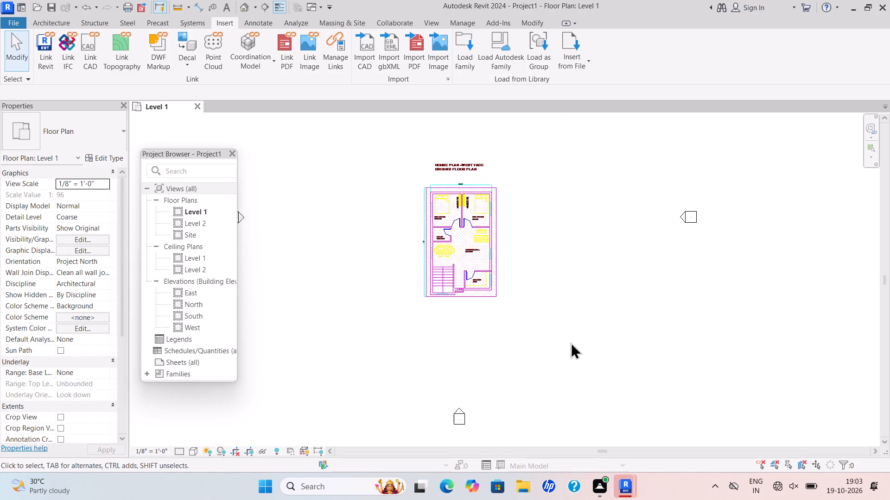
click(681, 405)
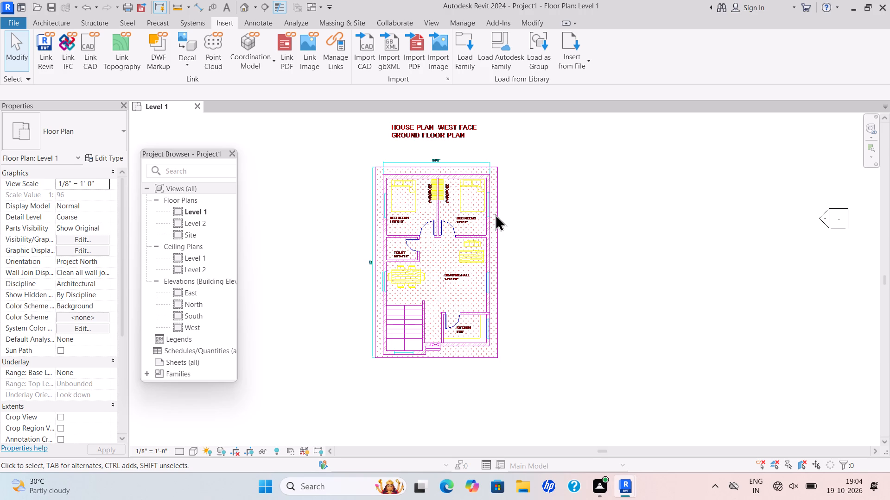
Start an architectural wall and duplicate the Generic - 8" type under the name WALL 9".
scroll(513, 194, up, 3)
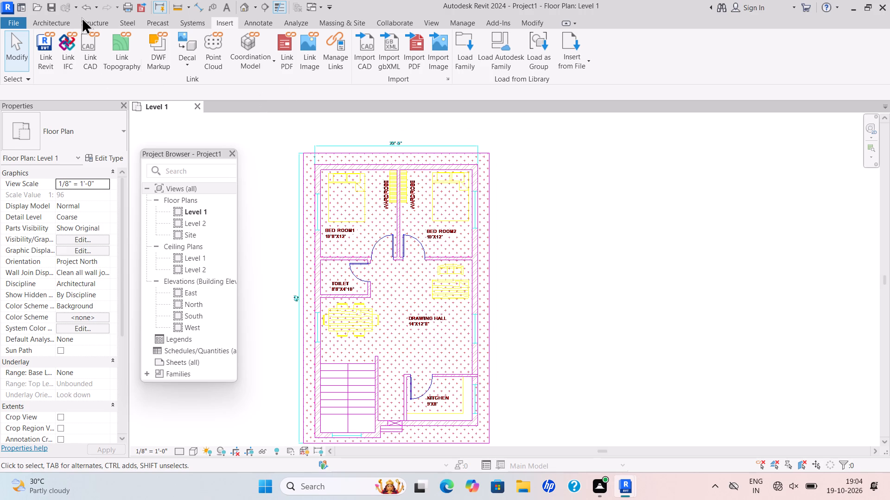
click(64, 24)
click(54, 56)
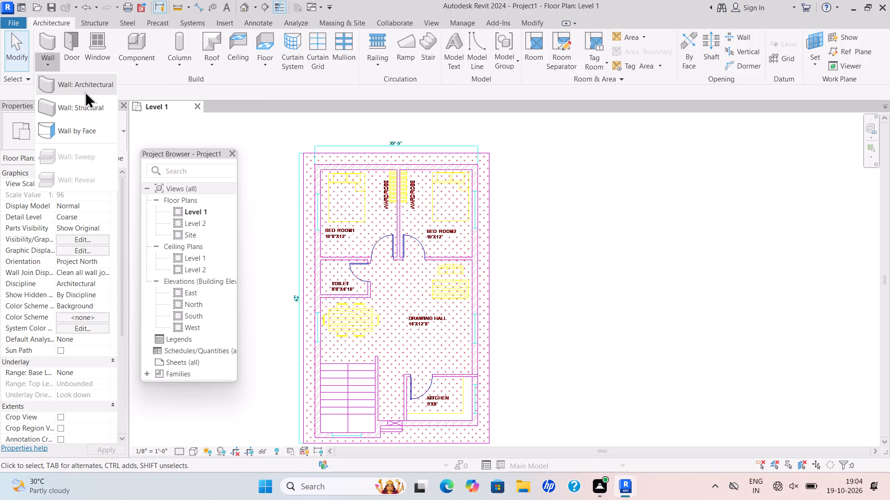
click(88, 87)
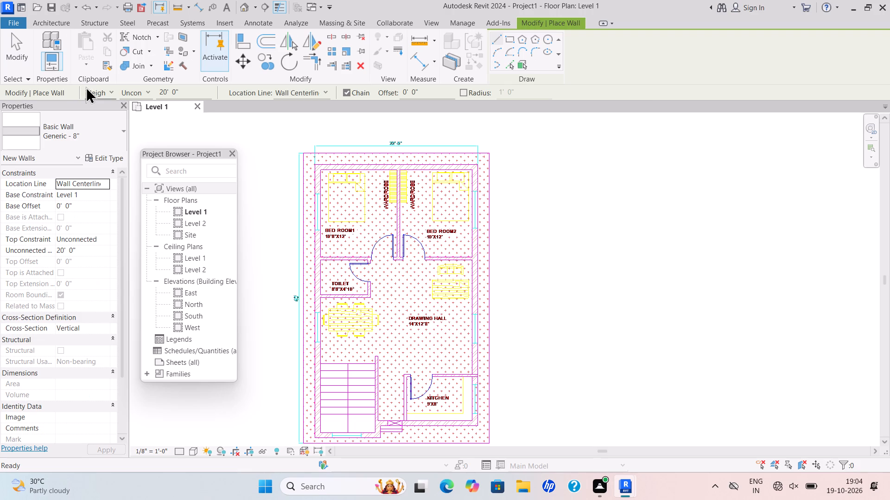
click(111, 153)
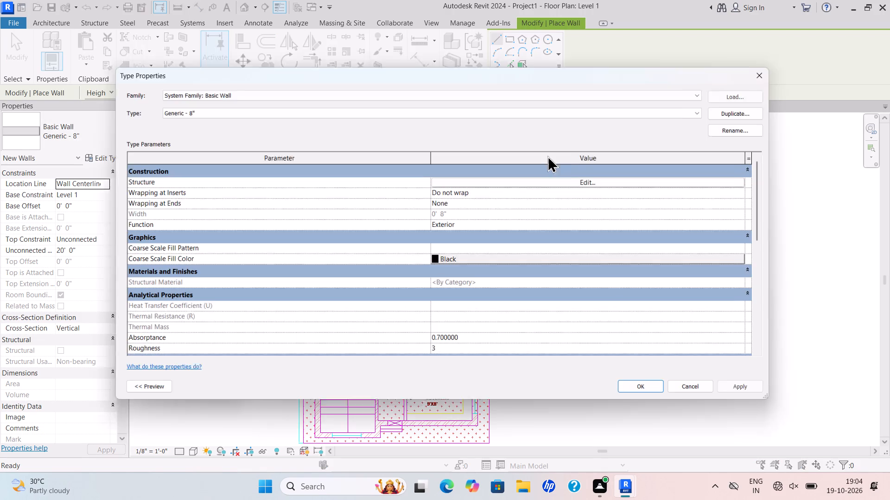
click(755, 107)
key(BackSpace)
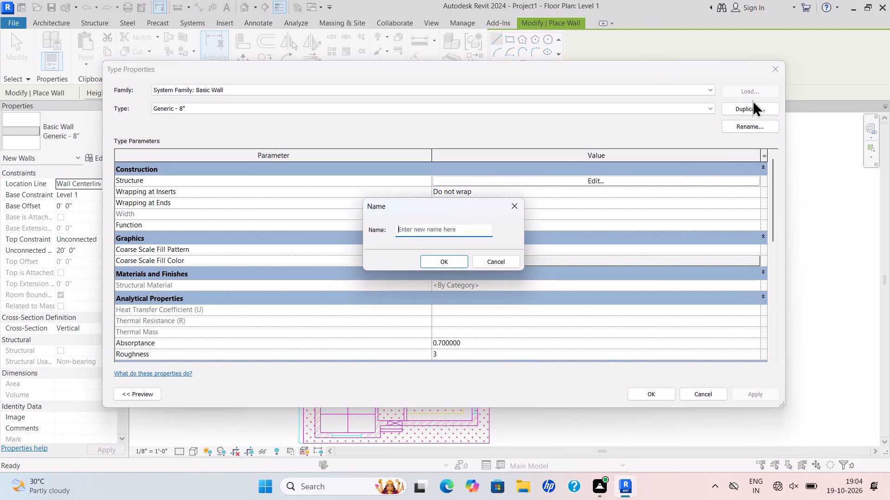
text(WALL)
key(space)
text(9")
key(Return)
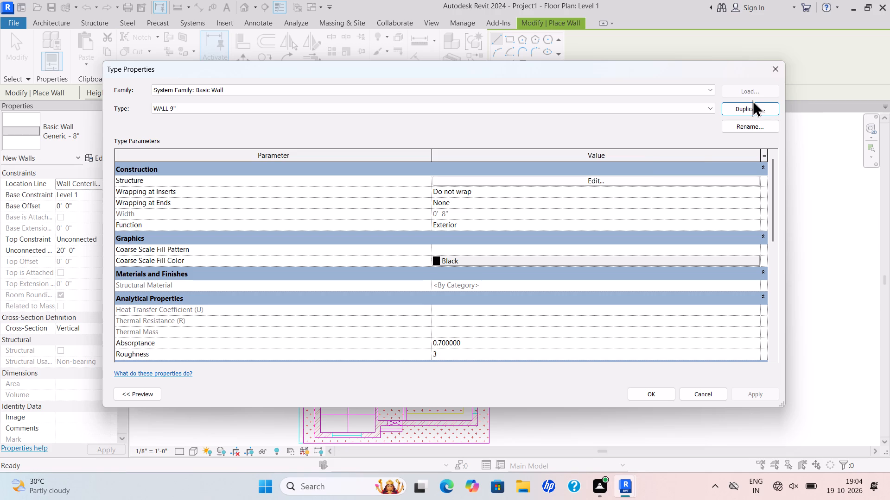
Set the structure layer thickness of the WALL 9" type to 9" and apply the type to the new walls.
click(604, 184)
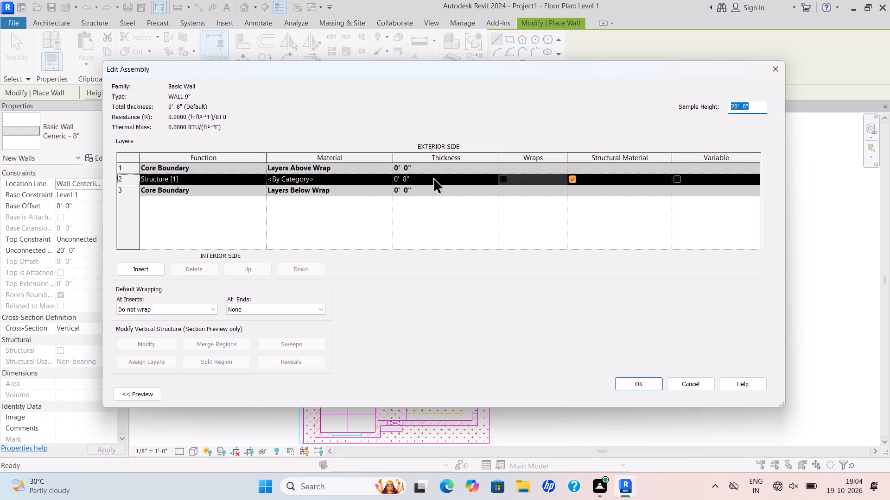
drag(433, 177, 394, 191)
key(BackSpace)
text(9")
key(Return)
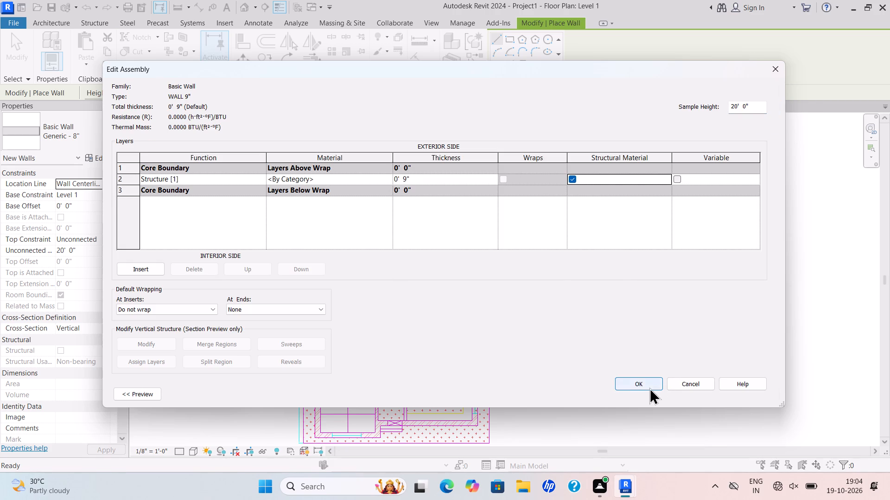
click(649, 387)
click(738, 394)
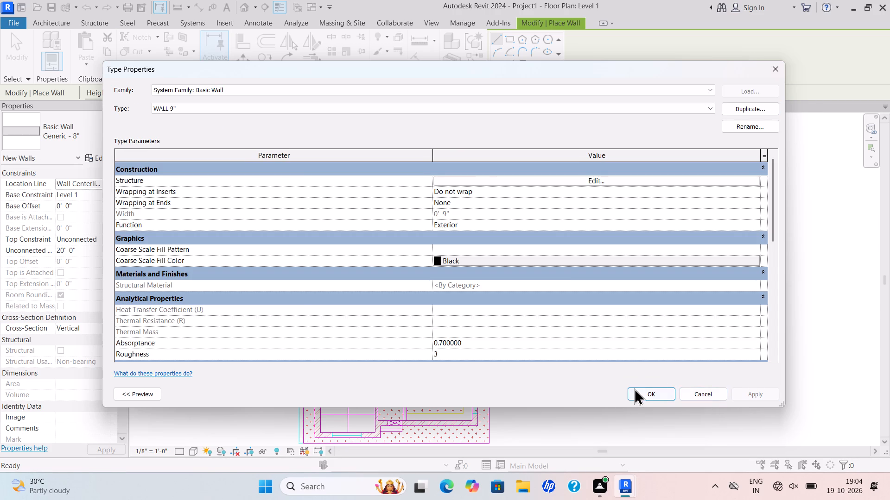
click(642, 393)
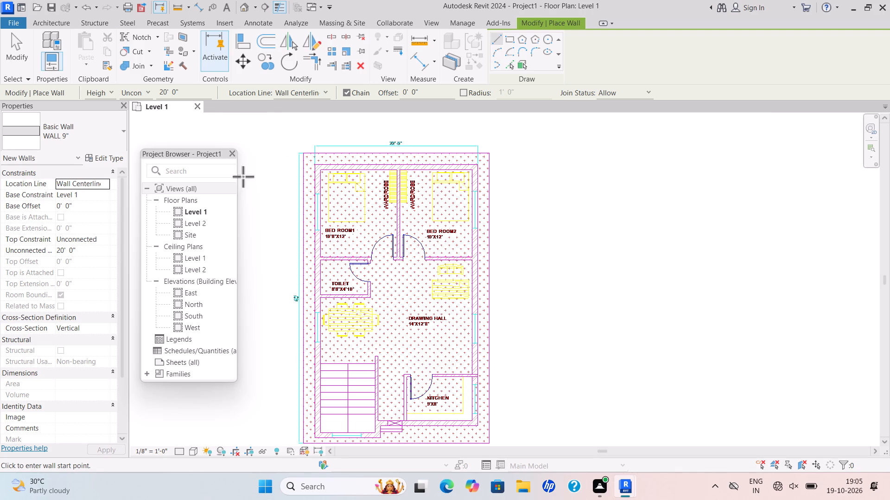
Set the new walls' location line to Finish Face: Interior and their unconnected height to 10'.
click(104, 183)
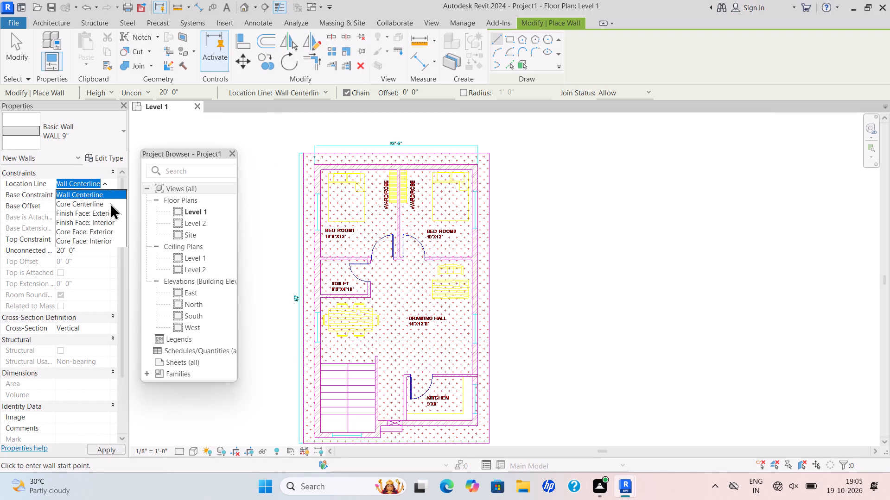
click(112, 221)
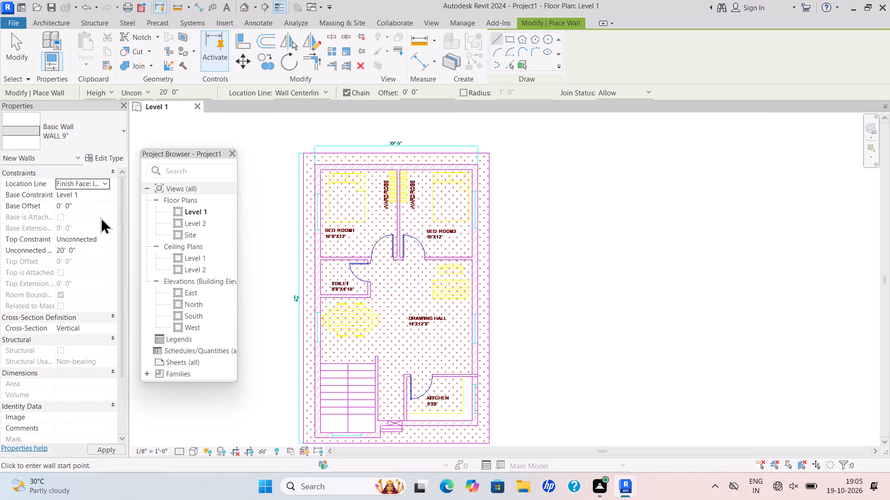
drag(88, 251, 0, 289)
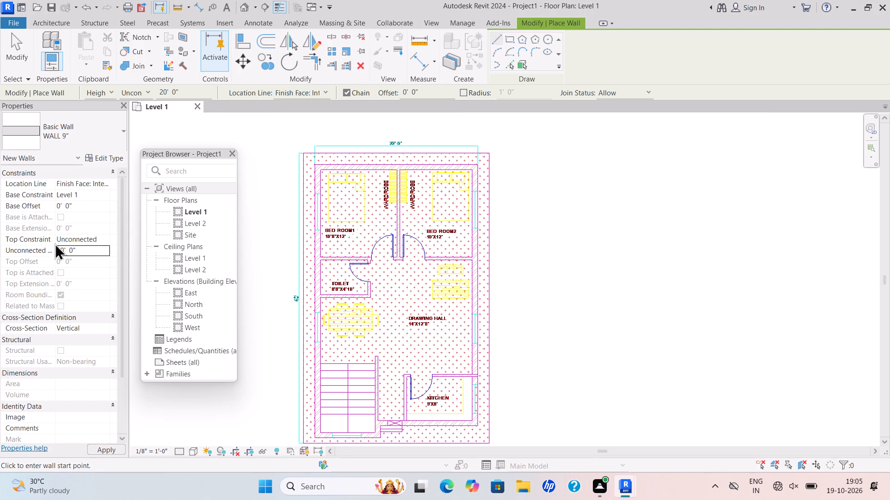
drag(79, 253, 59, 261)
key(BackSpace)
text(10')
key(Return)
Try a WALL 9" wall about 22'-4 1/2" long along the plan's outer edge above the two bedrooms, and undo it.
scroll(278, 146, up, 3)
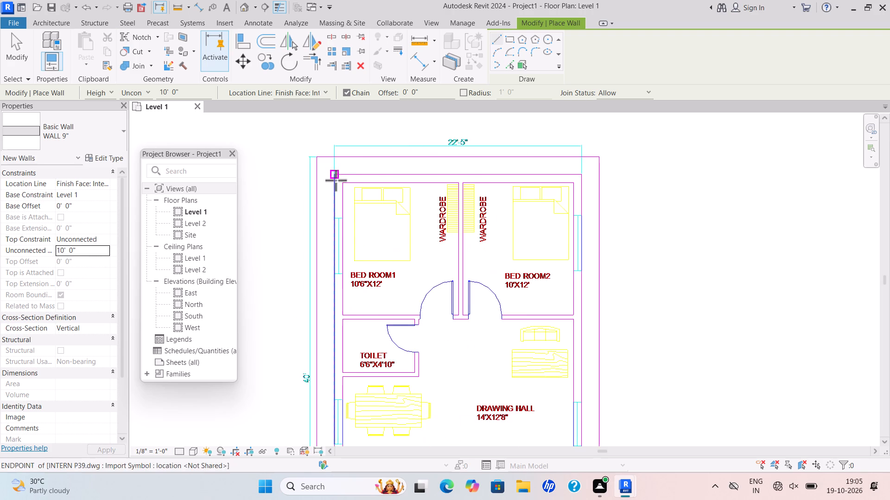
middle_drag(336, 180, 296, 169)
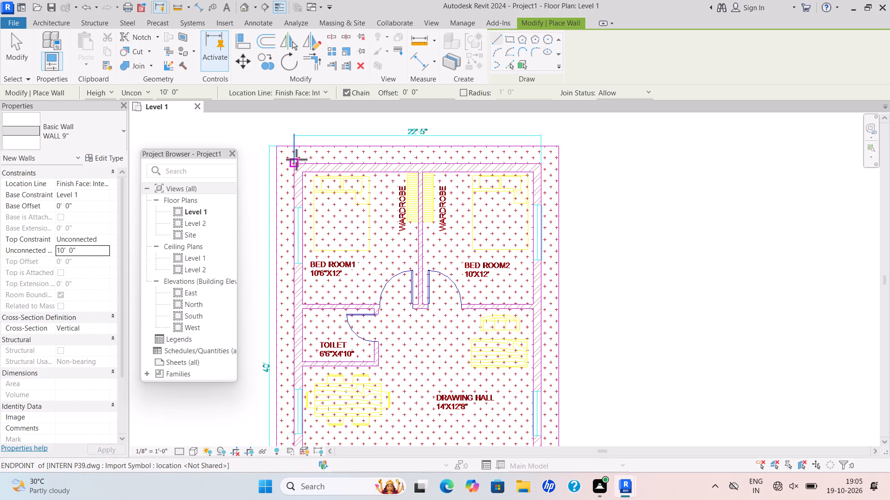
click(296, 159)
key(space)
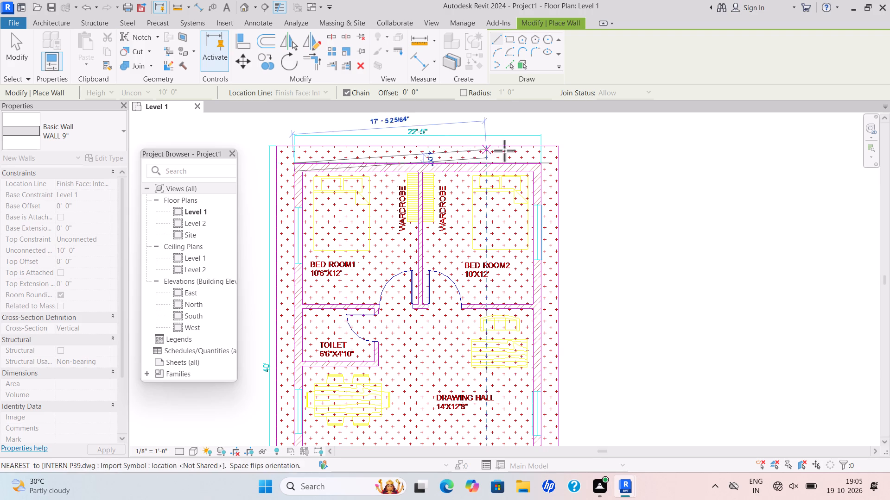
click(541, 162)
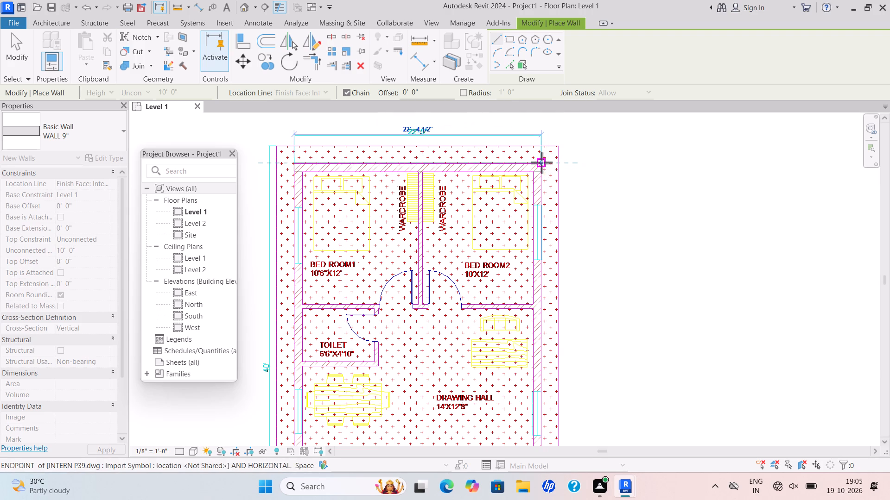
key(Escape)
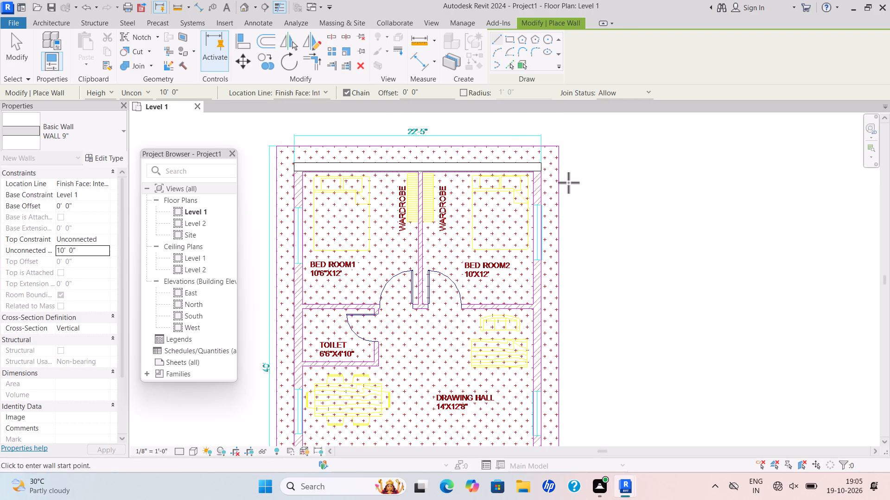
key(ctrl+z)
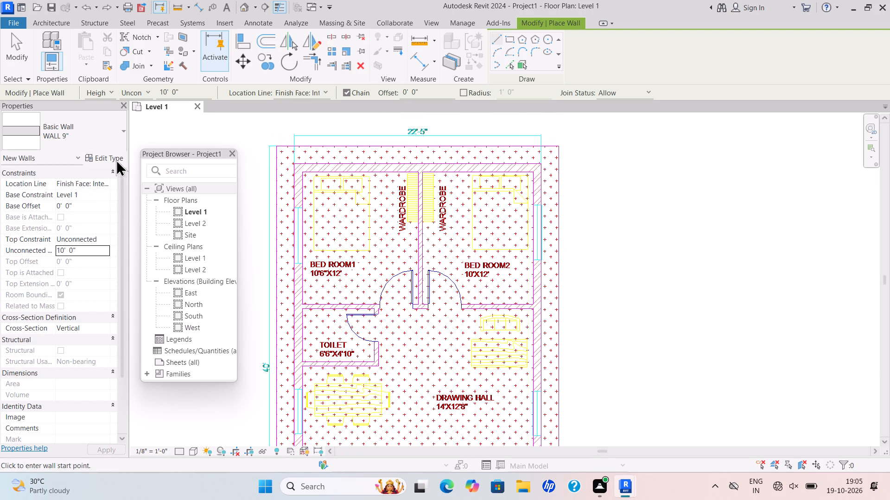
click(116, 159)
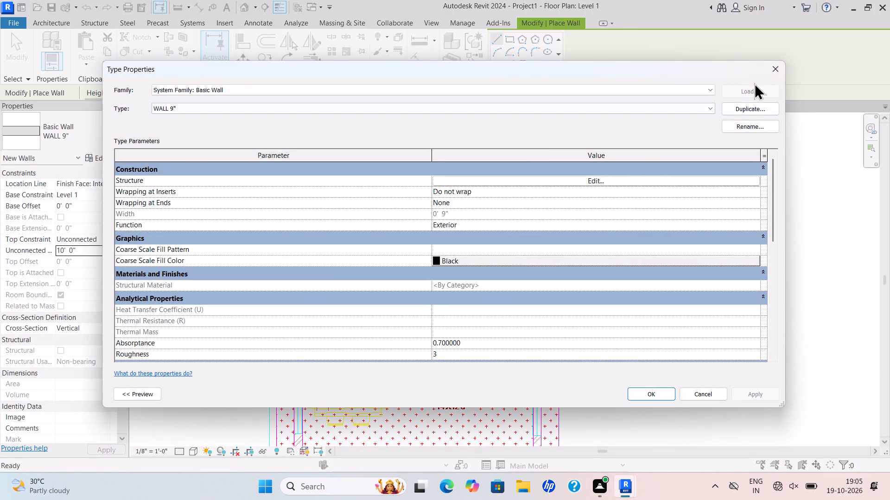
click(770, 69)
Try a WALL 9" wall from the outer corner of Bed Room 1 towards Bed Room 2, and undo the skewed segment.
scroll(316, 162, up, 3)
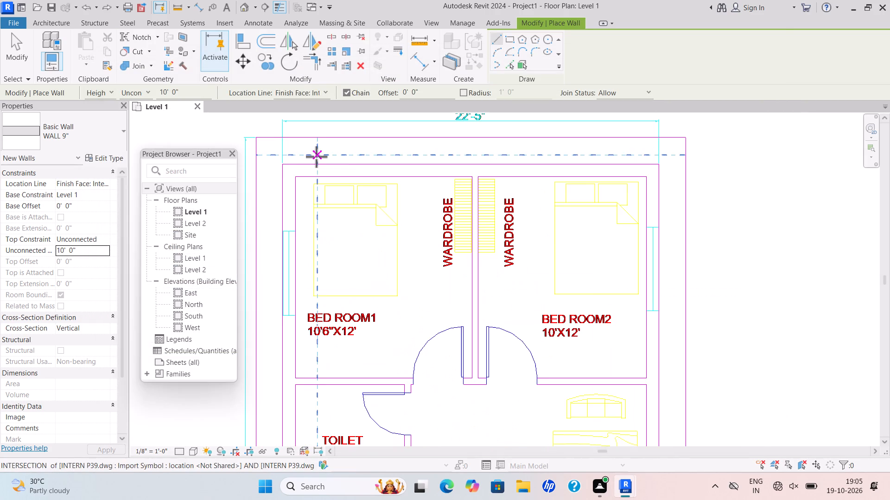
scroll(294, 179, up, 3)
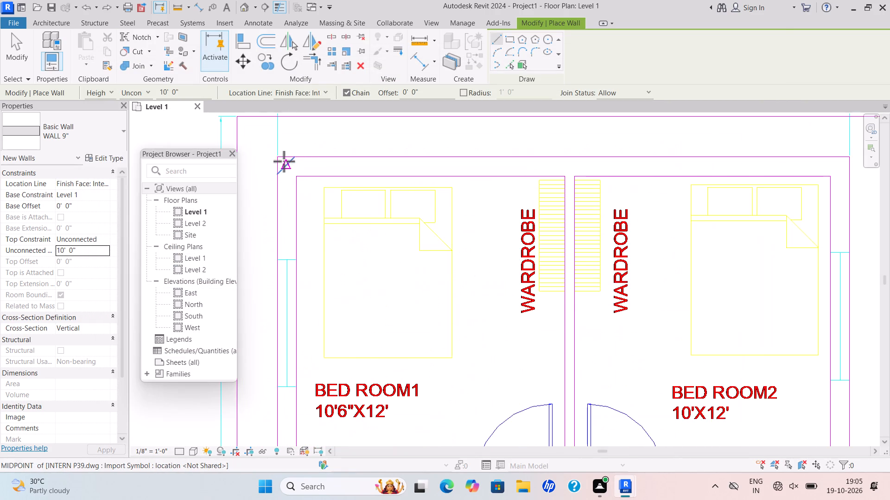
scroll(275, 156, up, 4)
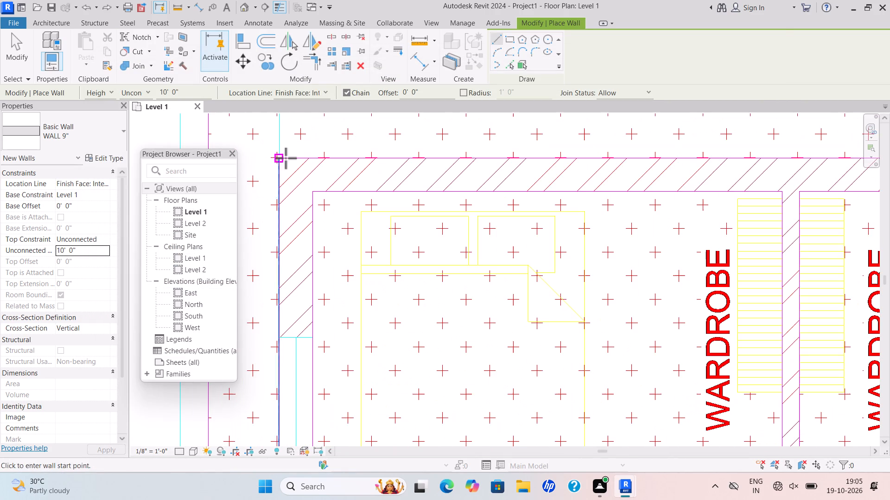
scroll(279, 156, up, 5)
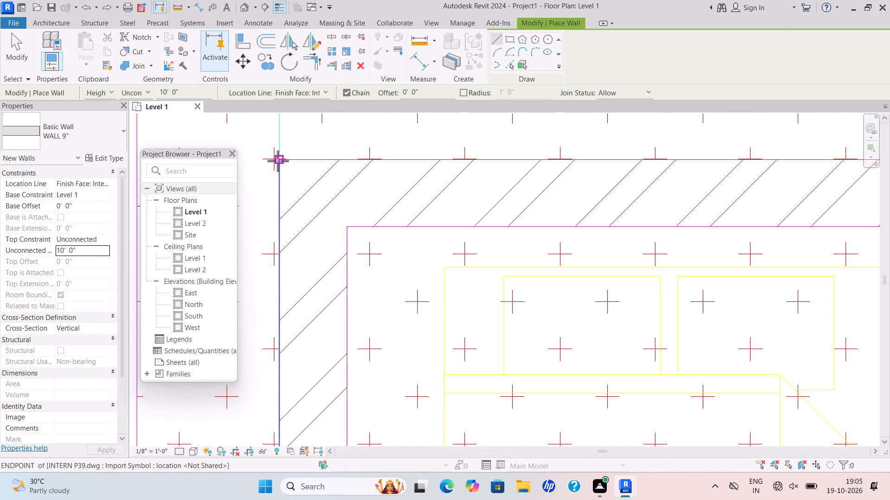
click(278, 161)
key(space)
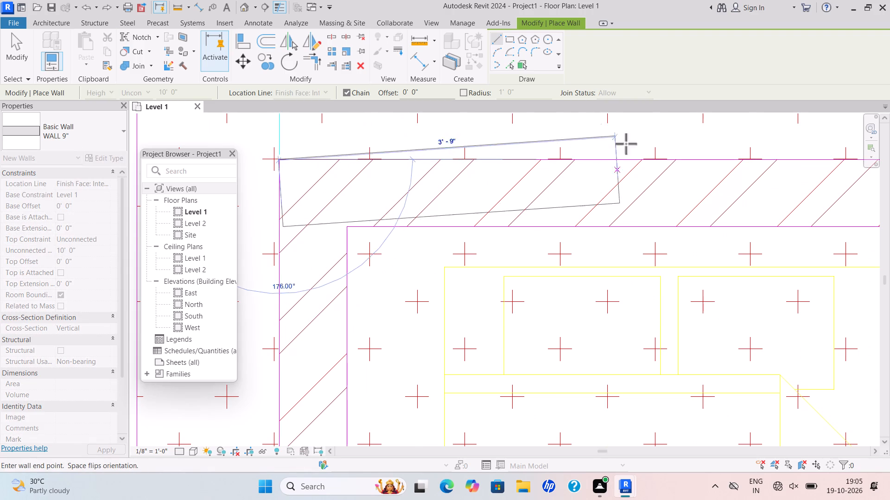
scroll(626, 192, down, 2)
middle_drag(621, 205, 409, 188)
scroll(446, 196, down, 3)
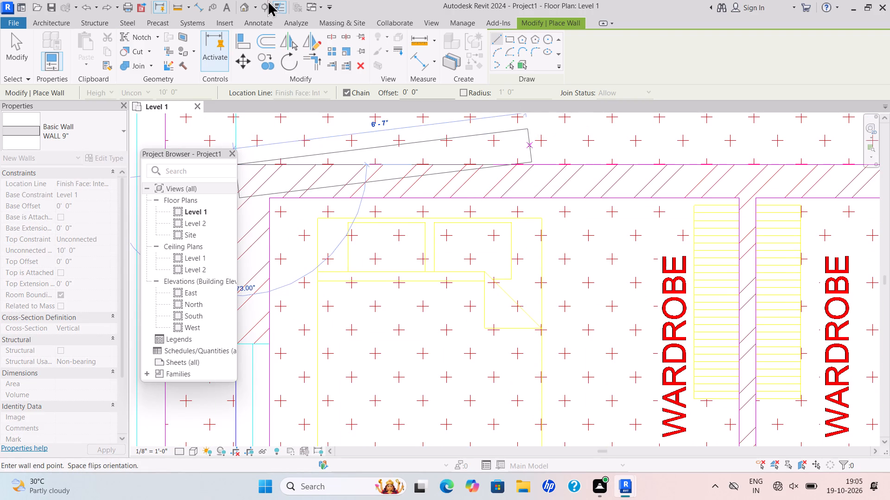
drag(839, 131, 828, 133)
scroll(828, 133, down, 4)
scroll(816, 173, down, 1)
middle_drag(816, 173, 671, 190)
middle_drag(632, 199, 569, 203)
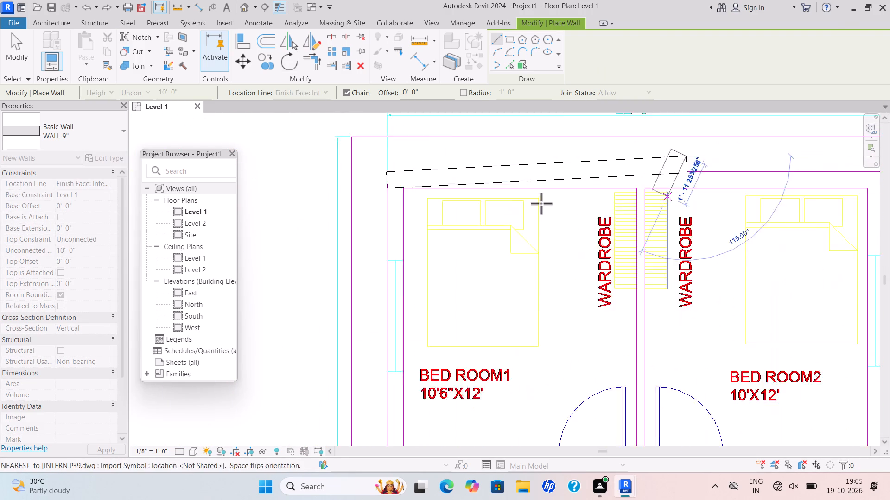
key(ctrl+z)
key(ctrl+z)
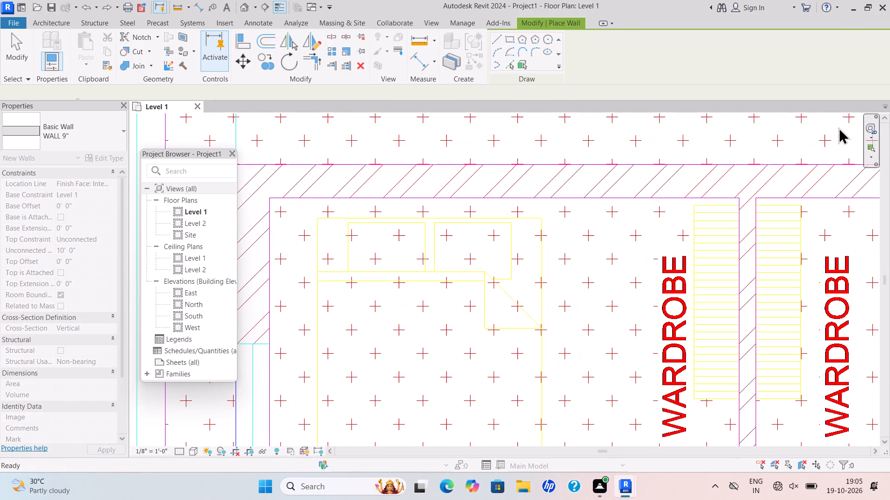
Draw a WALL 9" wall along the plan's 22'-5" outer edge above Bed Room 1 and Bed Room 2, flipped towards the rooms.
scroll(424, 156, down, 5)
middle_click(424, 156)
scroll(326, 168, up, 3)
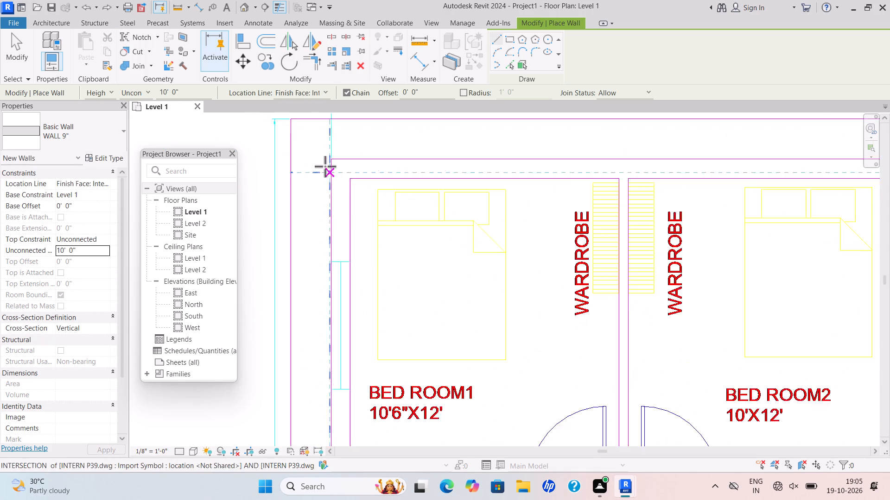
scroll(325, 166, up, 6)
click(341, 151)
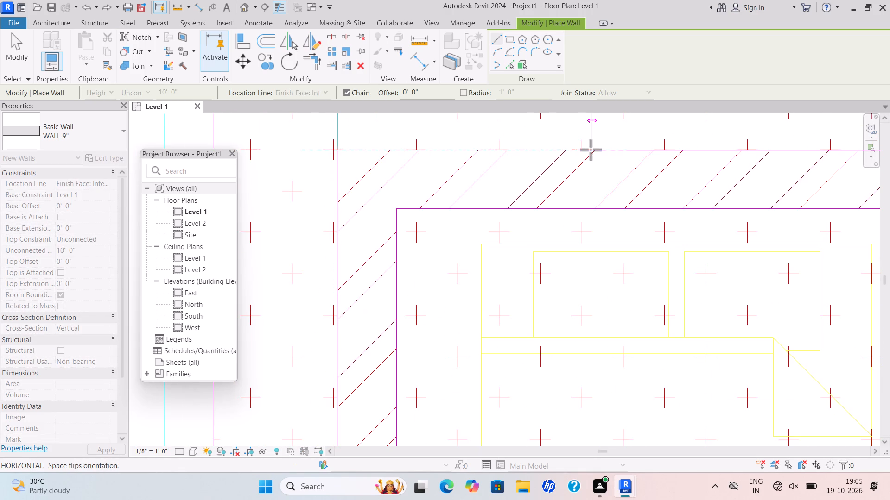
key(space)
scroll(703, 158, down, 4)
middle_drag(703, 158, 360, 158)
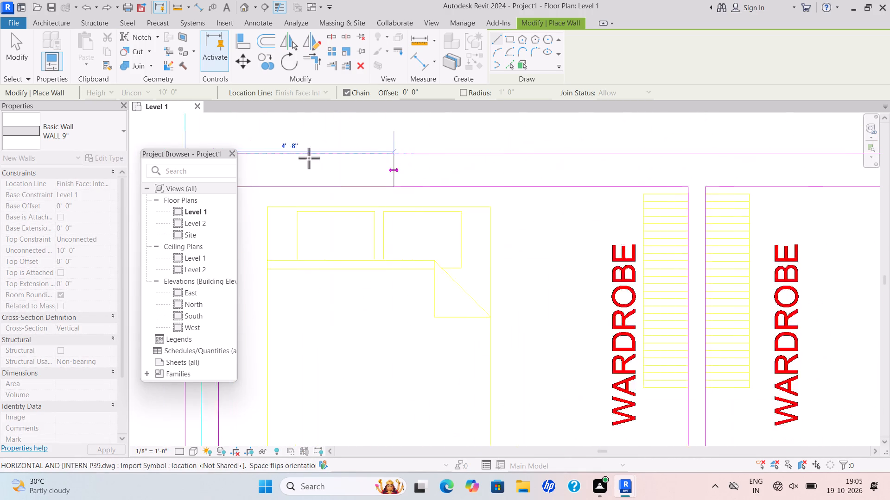
scroll(707, 156, down, 6)
middle_drag(706, 156, 454, 146)
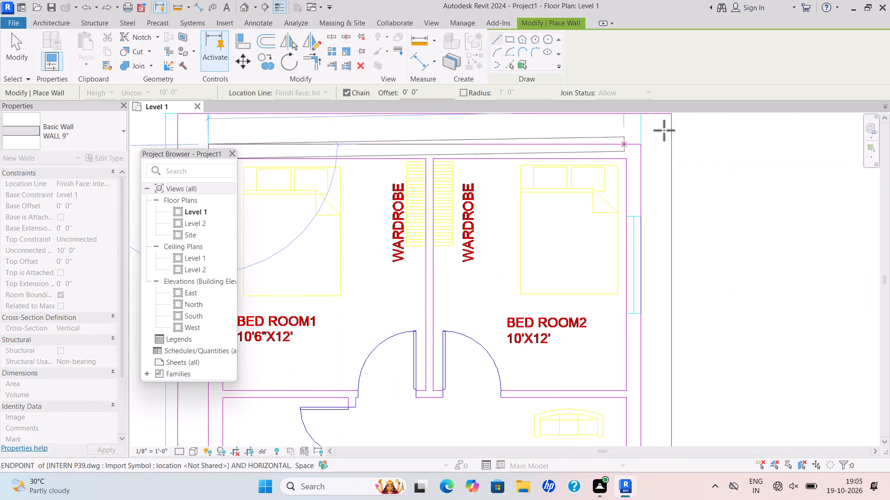
scroll(637, 141, up, 10)
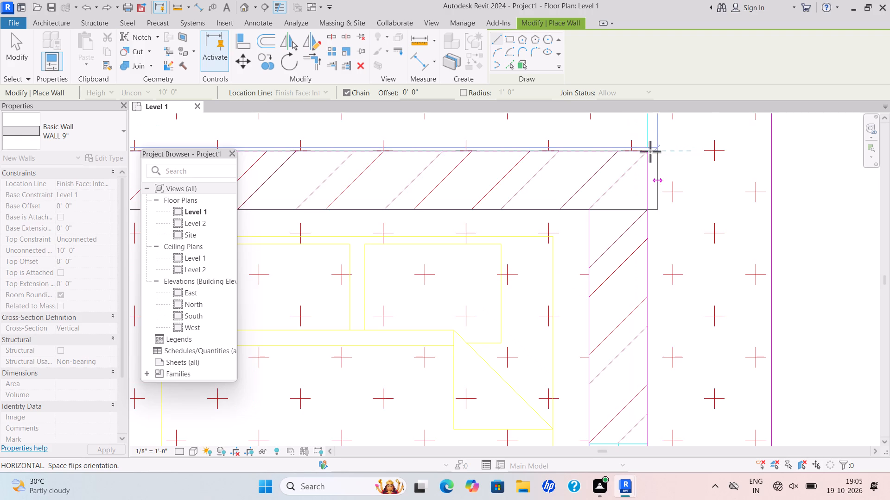
click(648, 152)
Continue the wall chain from Bed Room 2's outer corner along the drawing hall side to the kitchen's outer corner.
scroll(636, 287, down, 8)
middle_drag(631, 287, 644, 123)
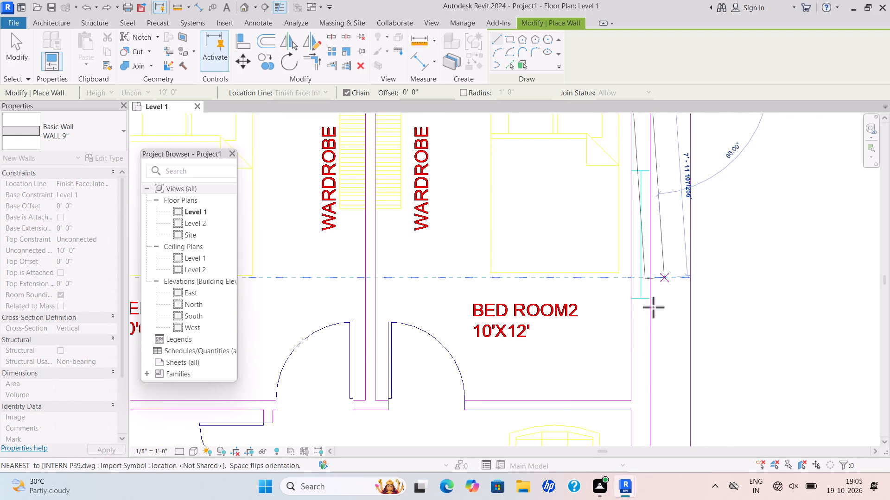
scroll(643, 325, down, 6)
middle_drag(638, 324, 626, 169)
middle_drag(622, 358, 610, 225)
scroll(619, 357, down, 1)
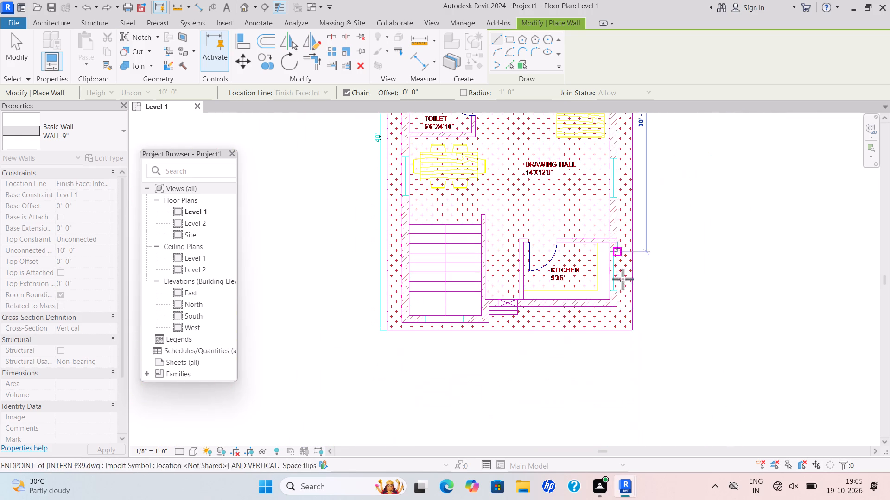
scroll(618, 306, up, 11)
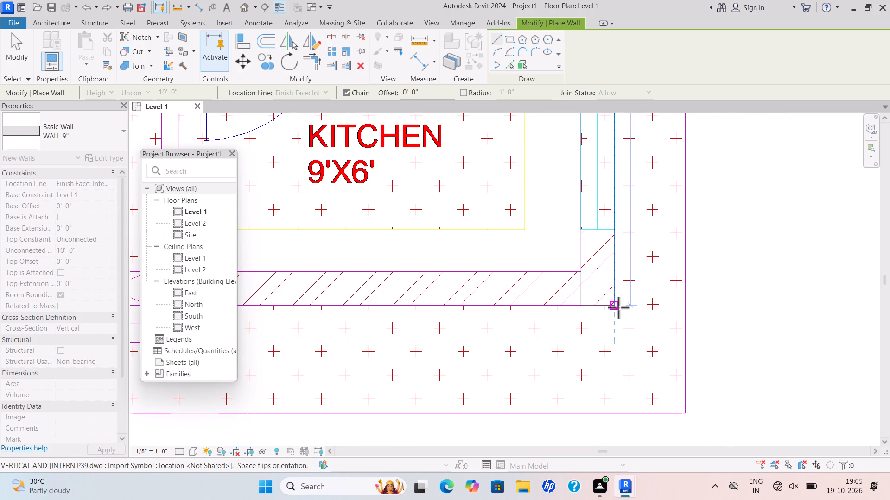
click(618, 307)
Continue the wall chain about 14' along the kitchen's outer edge, past the entrance steps, to the staircase's inner wall line.
scroll(464, 281, down, 6)
middle_drag(464, 281, 643, 238)
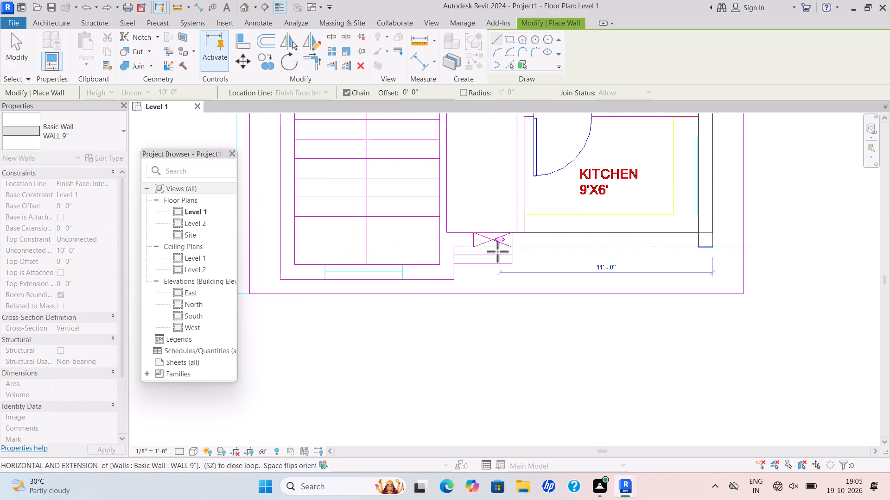
scroll(449, 241, up, 6)
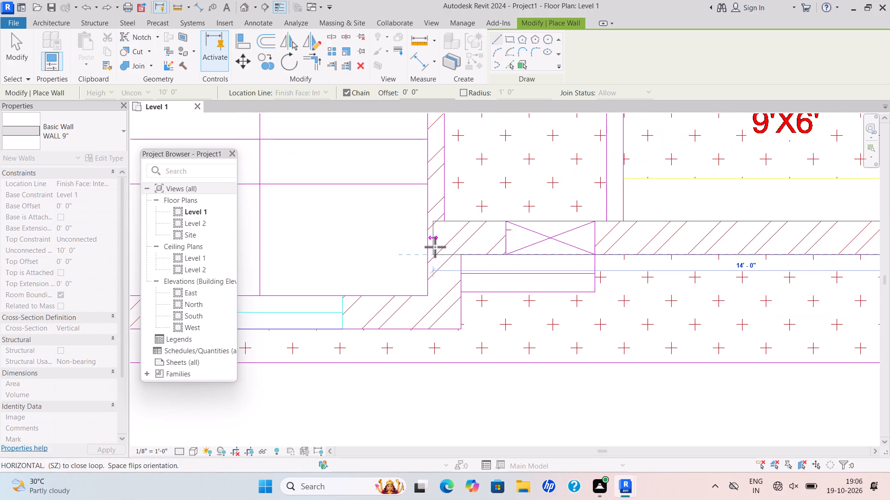
click(429, 247)
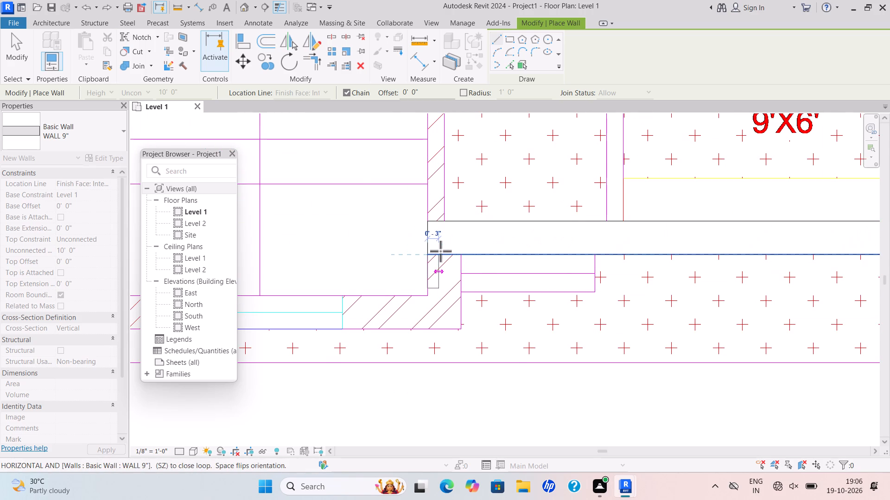
Add the return wall of about 1'-8" down to the staircase's outer edge, flipped to fill the hatched strip beside the entrance steps.
key(space)
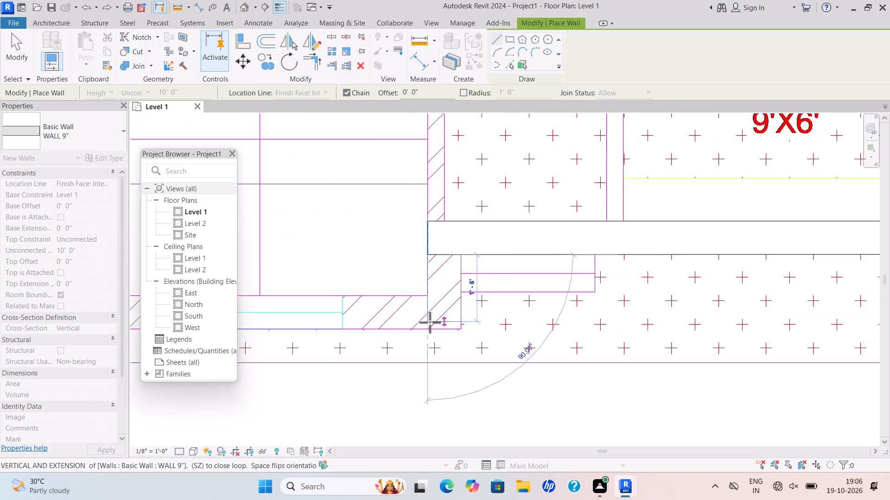
scroll(432, 327, down, 1)
scroll(432, 327, up, 7)
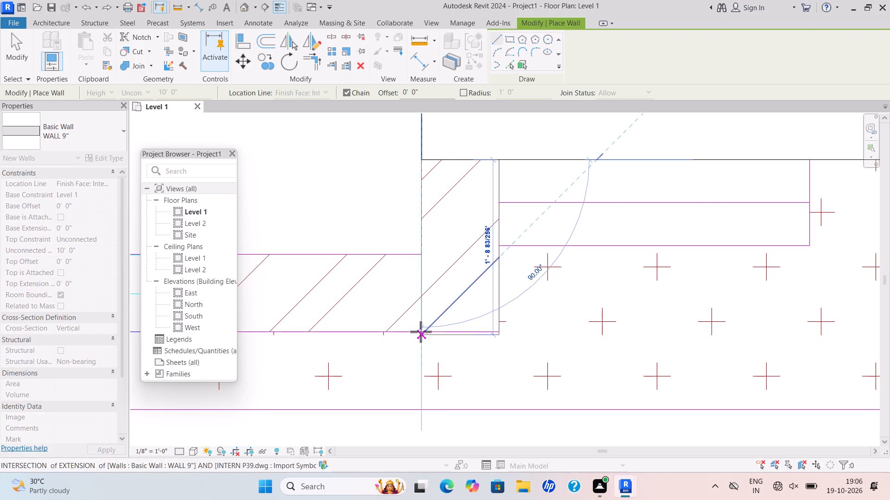
scroll(419, 332, up, 6)
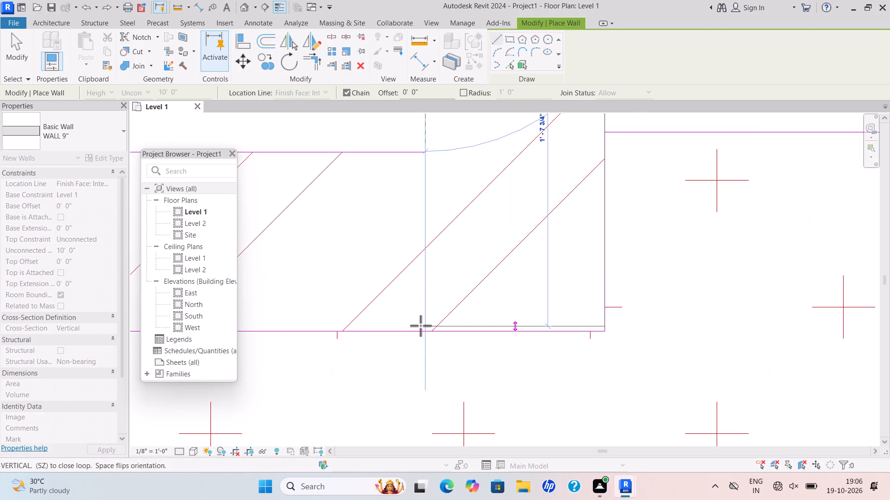
click(421, 330)
Continue the chain about 8'-3" along the staircase's window side to the plan's outer corner, flipped towards the stairs.
key(space)
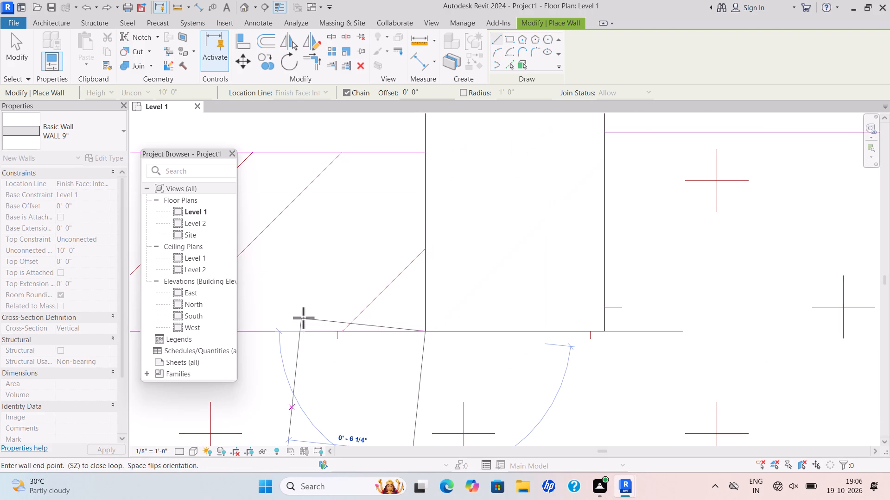
scroll(348, 288, down, 8)
middle_drag(343, 300, 370, 302)
scroll(244, 306, down, 4)
middle_drag(247, 309, 602, 248)
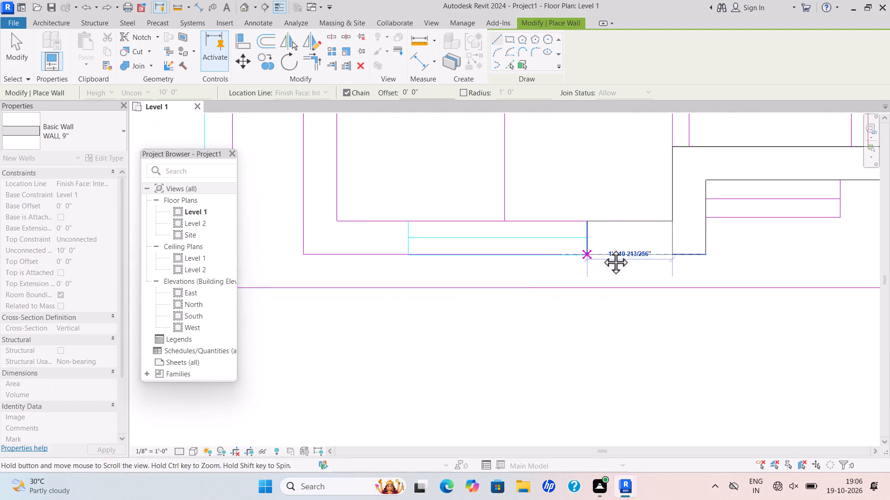
middle_drag(602, 248, 606, 248)
scroll(602, 248, down, 2)
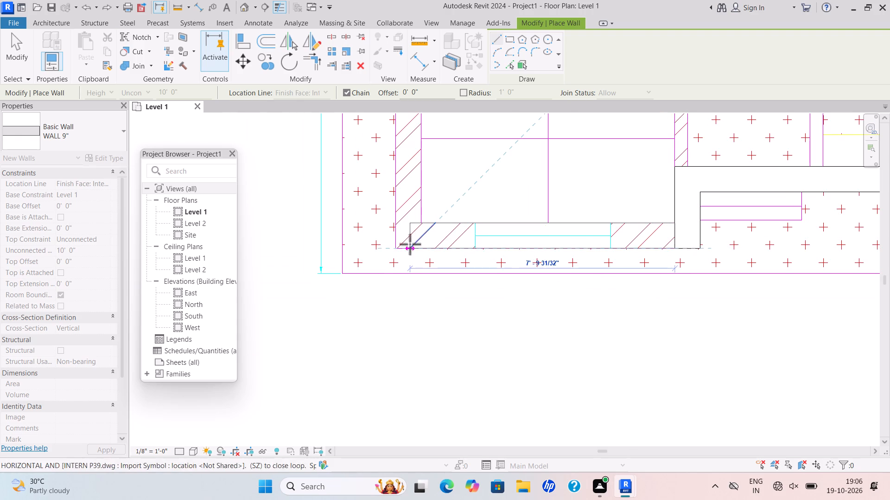
scroll(400, 249, up, 6)
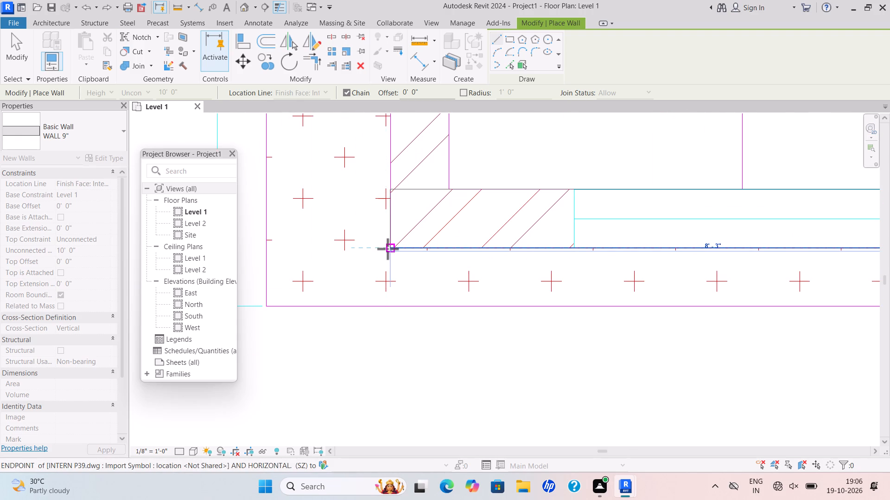
scroll(388, 249, up, 6)
click(397, 245)
Close the exterior loop with a 36'-11" wall past the staircase, toilet and Bed Room 1 to the starting corner, and end the chain.
scroll(421, 183, down, 2)
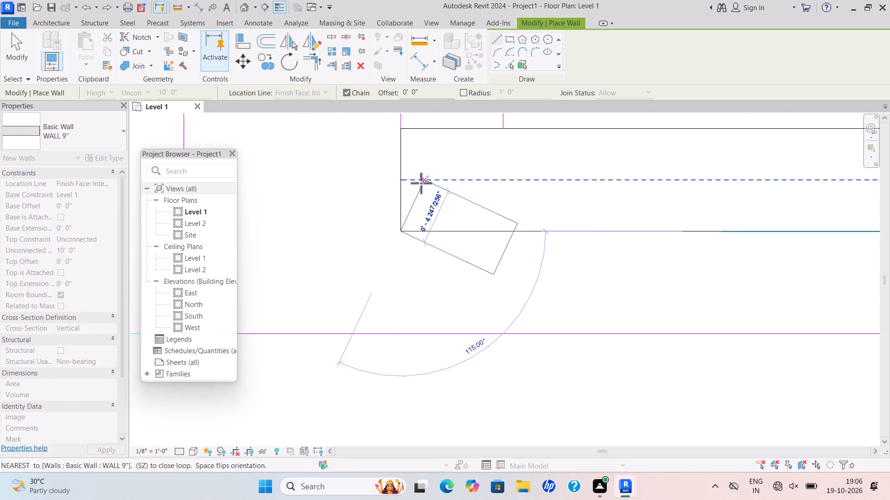
scroll(421, 183, down, 6)
middle_drag(421, 183, 424, 305)
scroll(429, 174, down, 7)
middle_drag(431, 178, 430, 262)
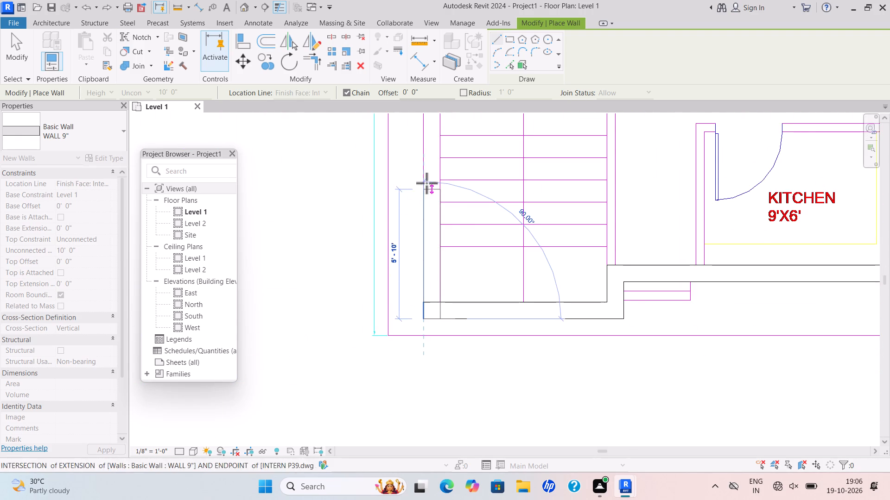
middle_drag(431, 183, 429, 276)
scroll(439, 234, down, 4)
middle_drag(427, 178, 413, 269)
scroll(426, 186, down, 5)
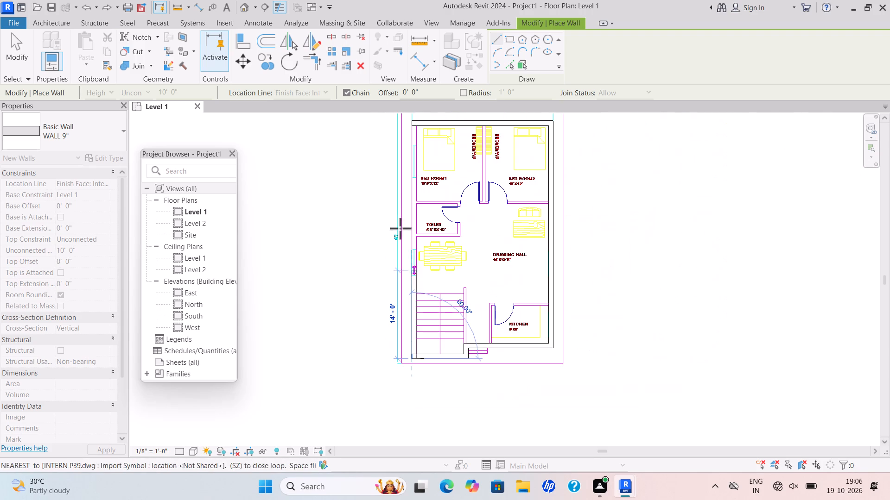
scroll(414, 129, up, 6)
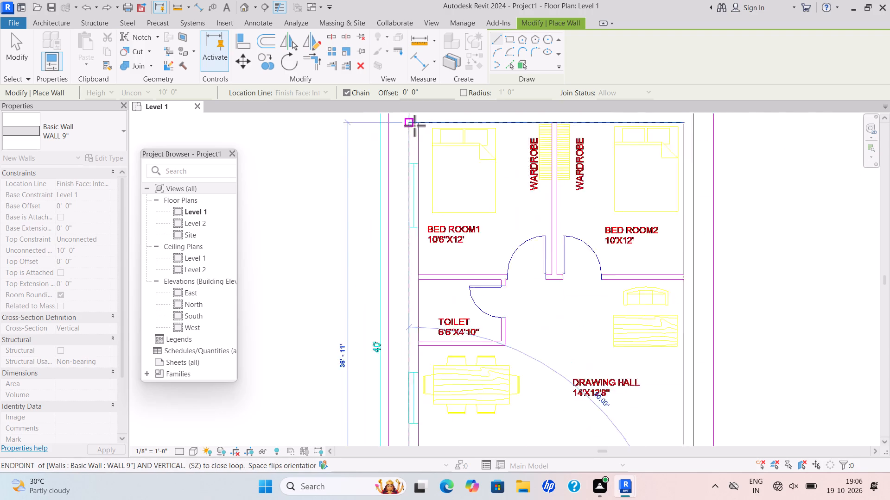
scroll(421, 128, up, 1)
middle_drag(424, 130, 405, 224)
scroll(395, 178, up, 3)
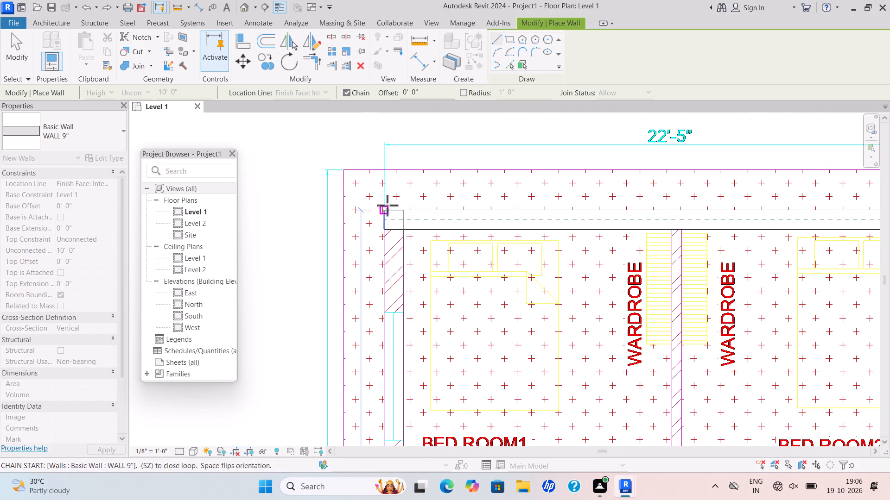
click(386, 213)
key(Escape)
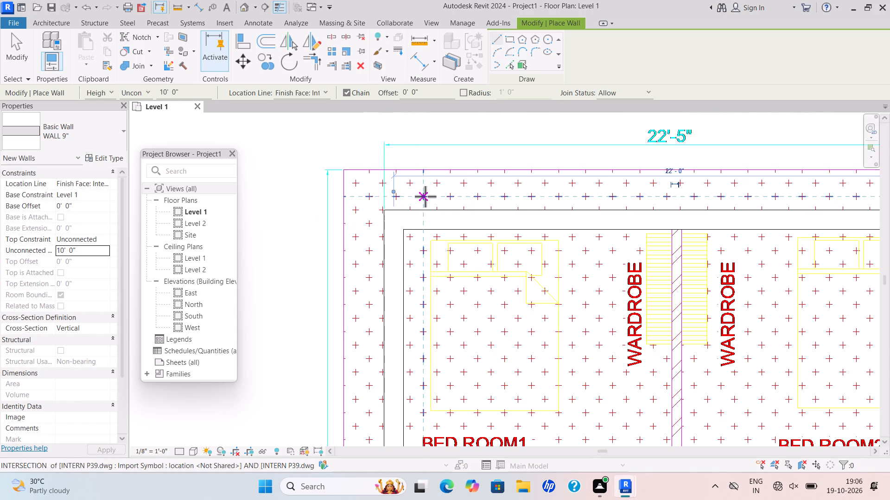
Duplicate the Generic - 5" wall type as a new type named WALL 4.5".
scroll(449, 257, down, 12)
middle_drag(468, 260, 477, 200)
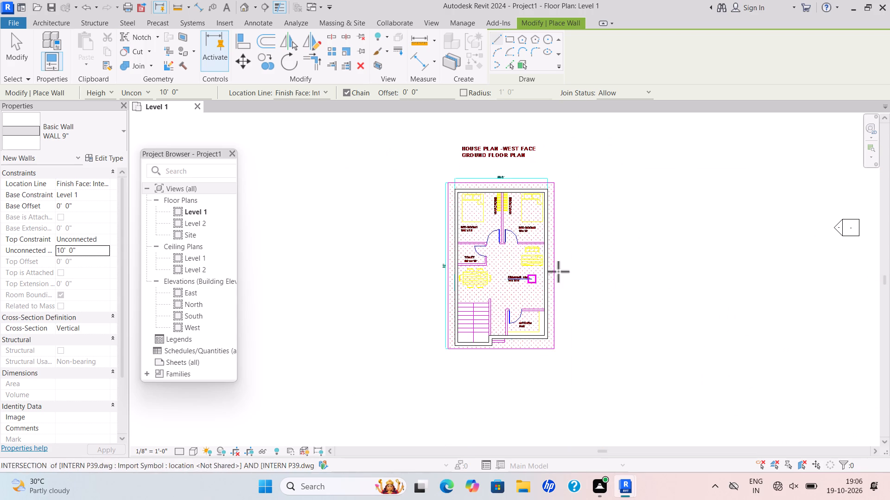
click(120, 132)
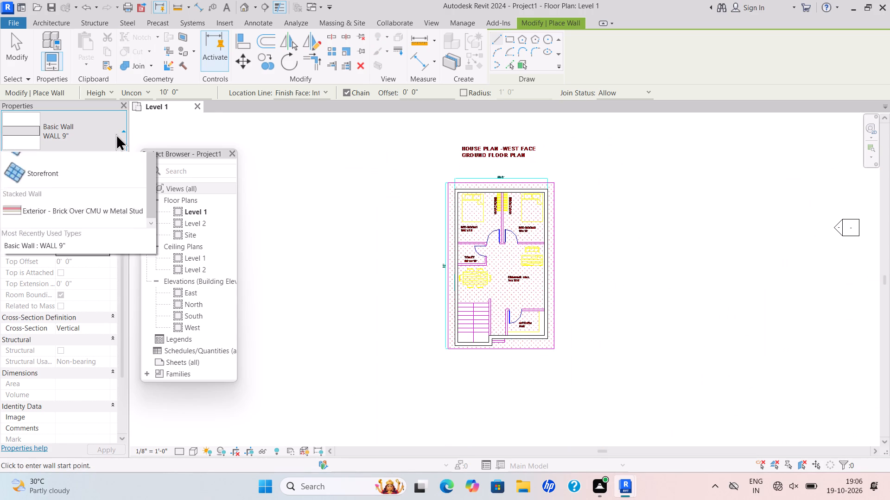
scroll(95, 197, up, 3)
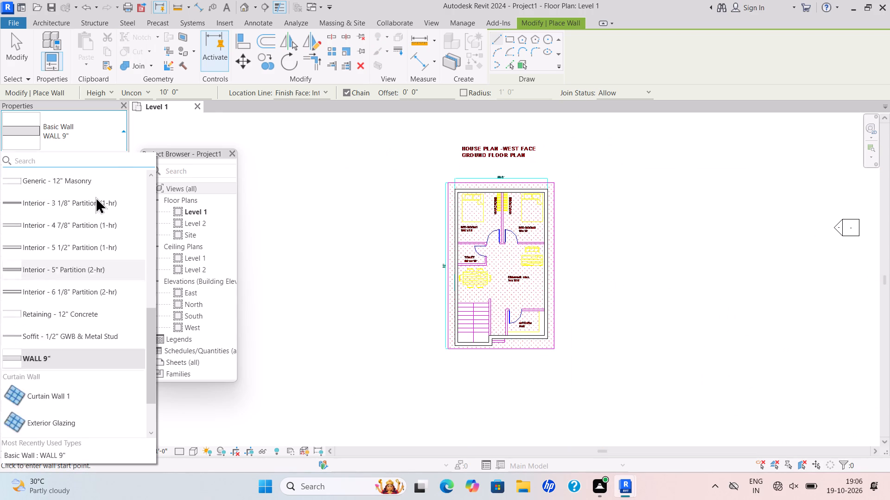
scroll(95, 197, up, 2)
click(62, 224)
click(103, 158)
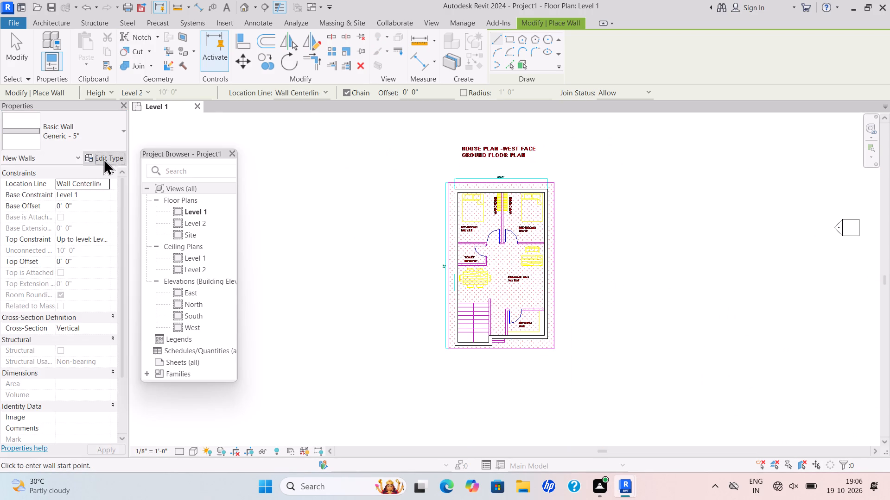
click(755, 110)
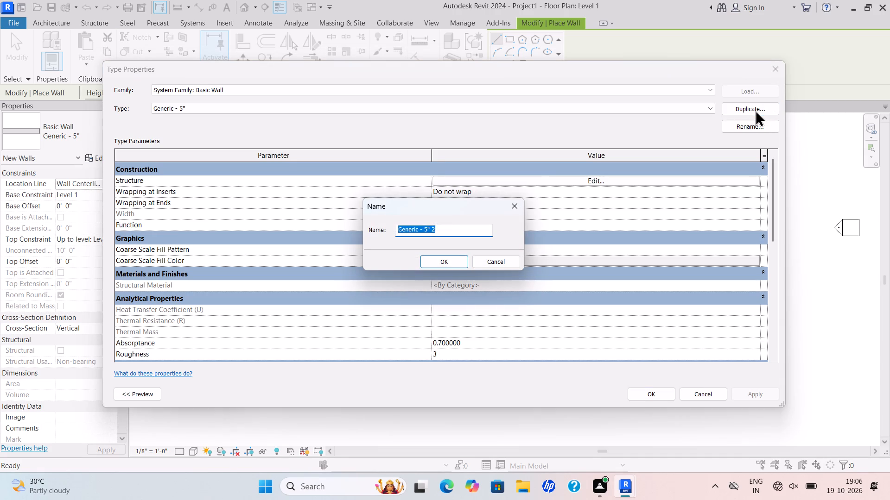
key(BackSpace)
text(WALL 4.5")
key(Return)
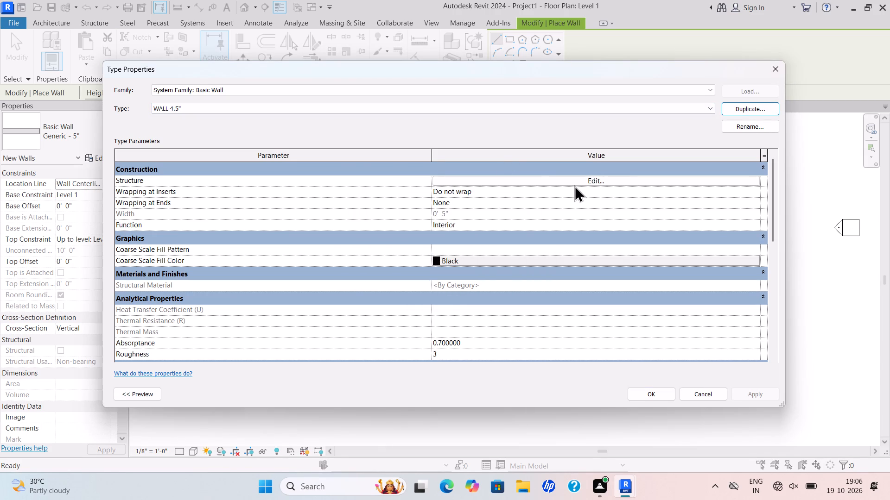
Set the structure layer thickness of WALL 4.5" to 4.5" and apply the type changes.
click(593, 179)
drag(417, 179, 378, 197)
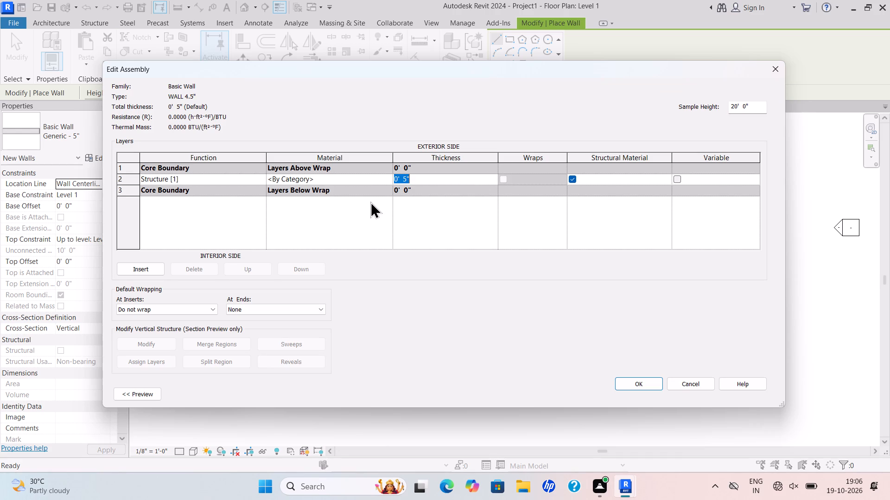
key(BackSpace)
text(4.5")
key(Return)
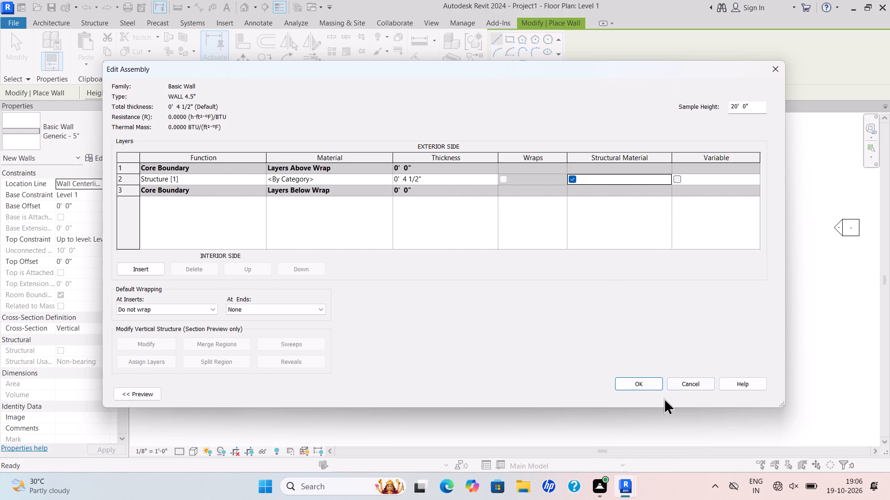
click(641, 385)
click(764, 393)
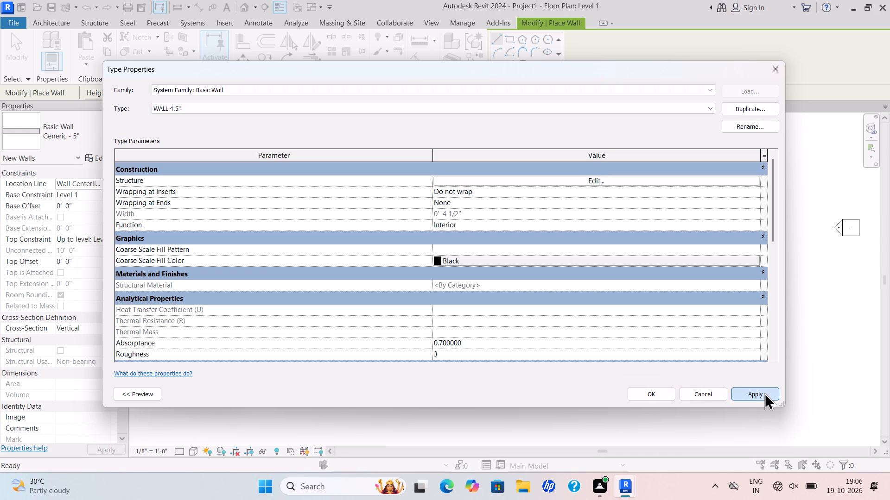
click(650, 395)
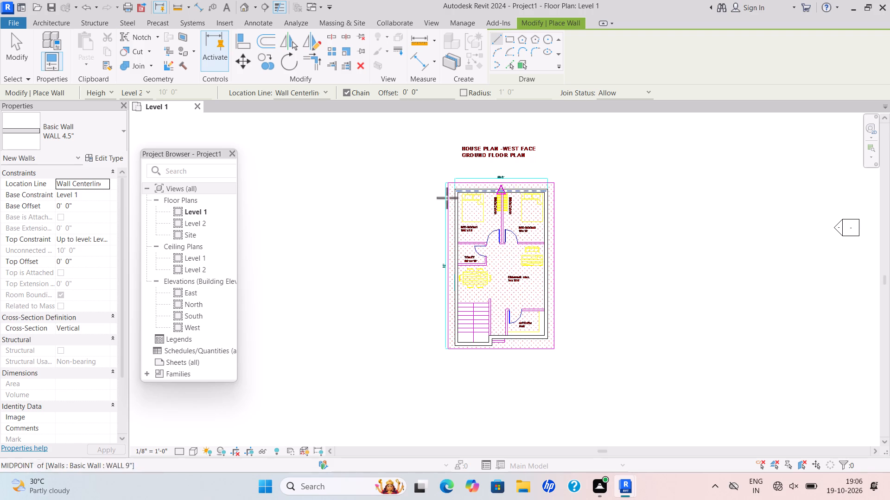
Set the new walls' location line to Finish Face: Interior and their top constraint to Unconnected.
click(104, 183)
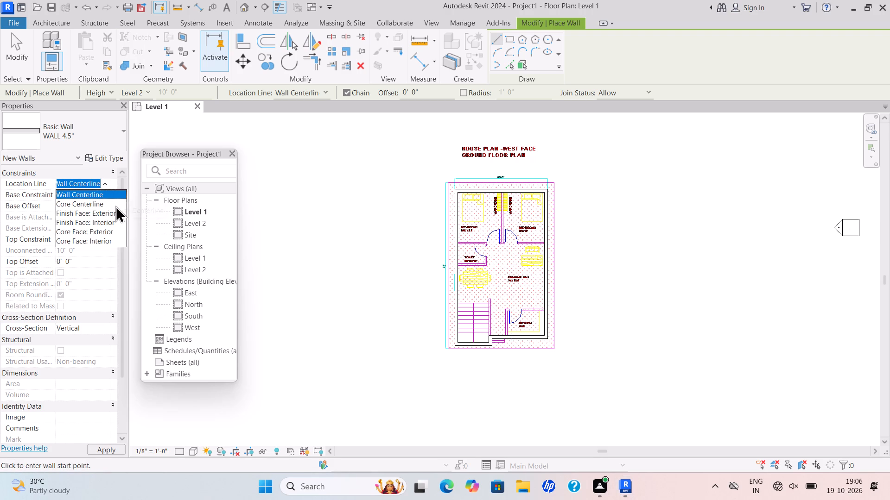
click(106, 219)
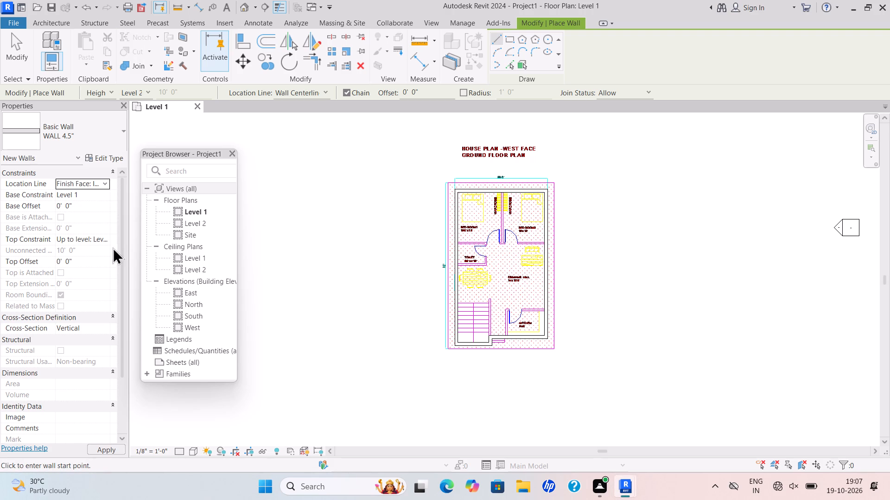
click(107, 237)
click(92, 248)
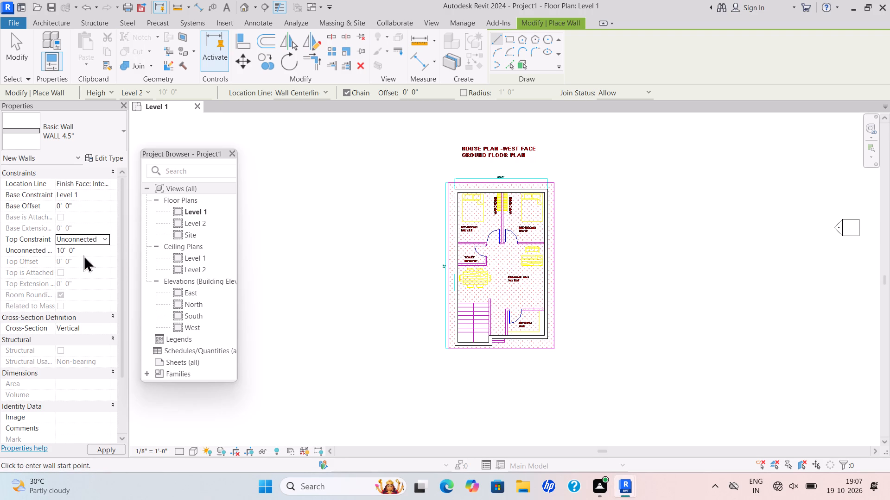
click(83, 253)
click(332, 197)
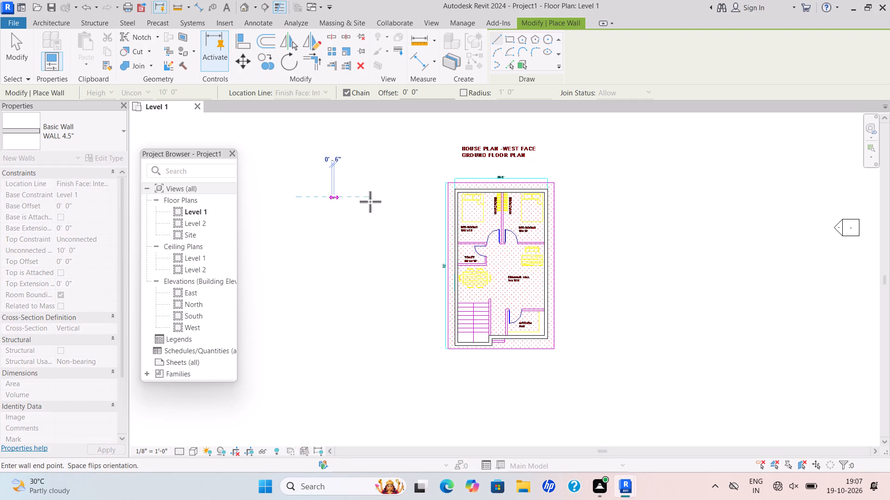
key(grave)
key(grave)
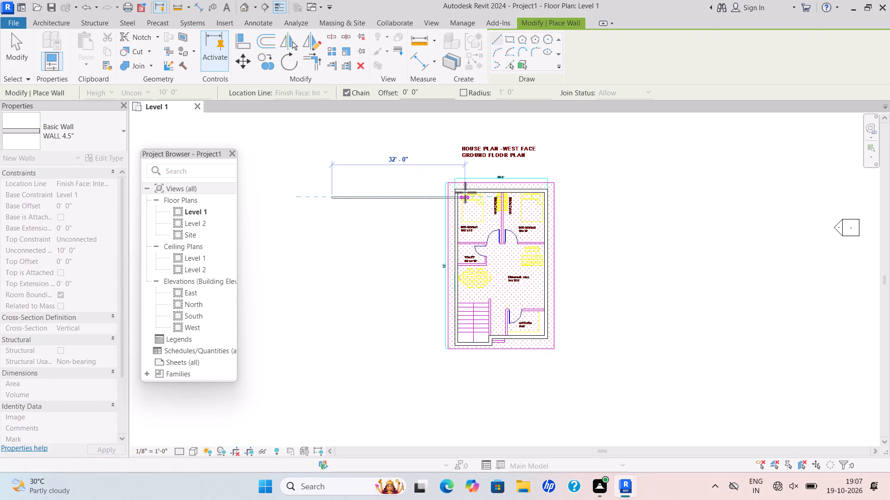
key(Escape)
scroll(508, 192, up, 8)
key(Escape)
Draw the 4.5" partition of about 12' between Bed Room 1 and Bed Room 2, flipped to fill the hatched strip behind the wardrobes.
scroll(502, 188, up, 5)
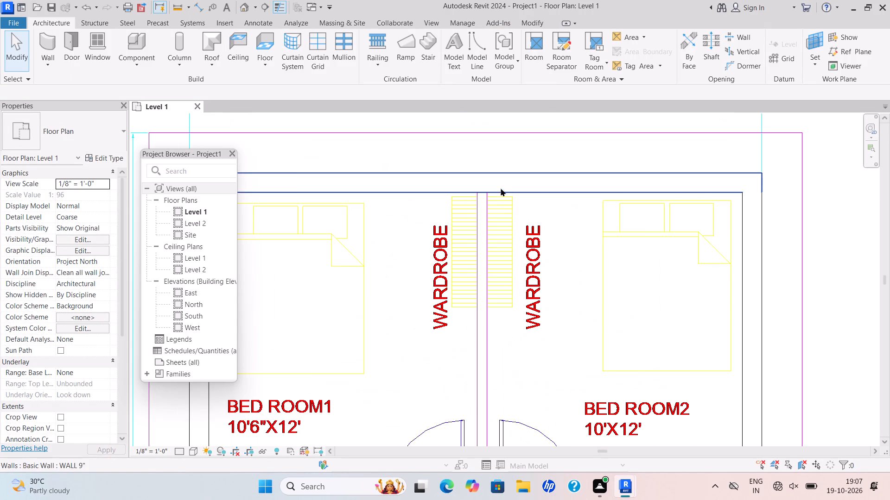
click(51, 63)
click(72, 78)
scroll(506, 209, up, 3)
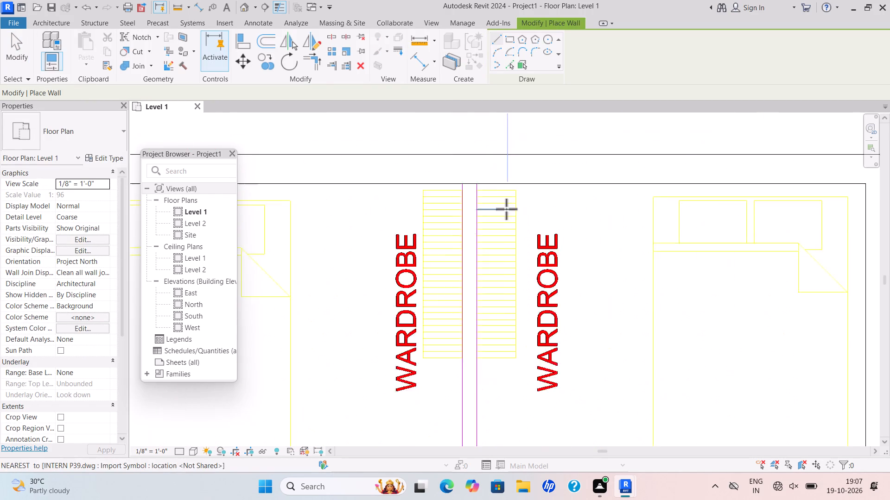
scroll(506, 209, up, 2)
drag(472, 177, 472, 183)
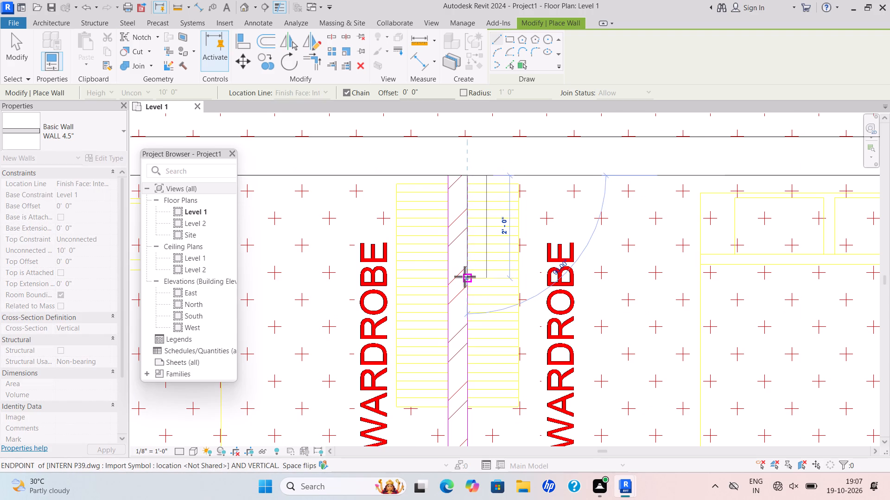
key(space)
scroll(464, 286, down, 7)
middle_drag(464, 286, 386, 113)
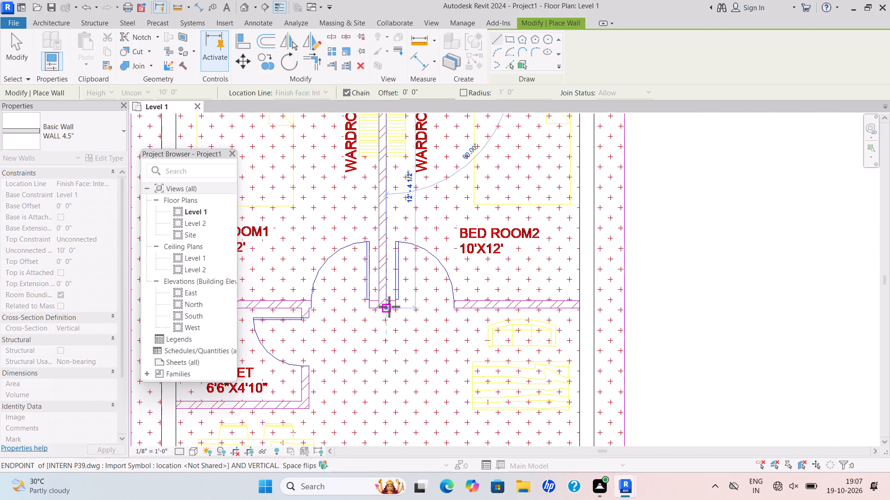
scroll(389, 306, up, 12)
click(383, 293)
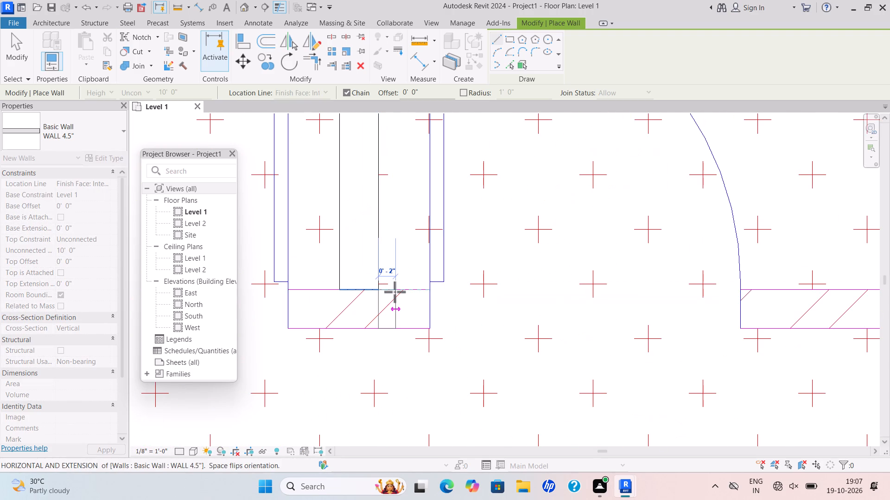
key(Escape)
Draw the 4.5" cross wall from Bed Room 2's exterior wall to the opposite exterior wall above the toilet, flipped onto the hatched strip.
scroll(457, 295, down, 12)
middle_drag(457, 295, 420, 303)
middle_drag(440, 304, 323, 304)
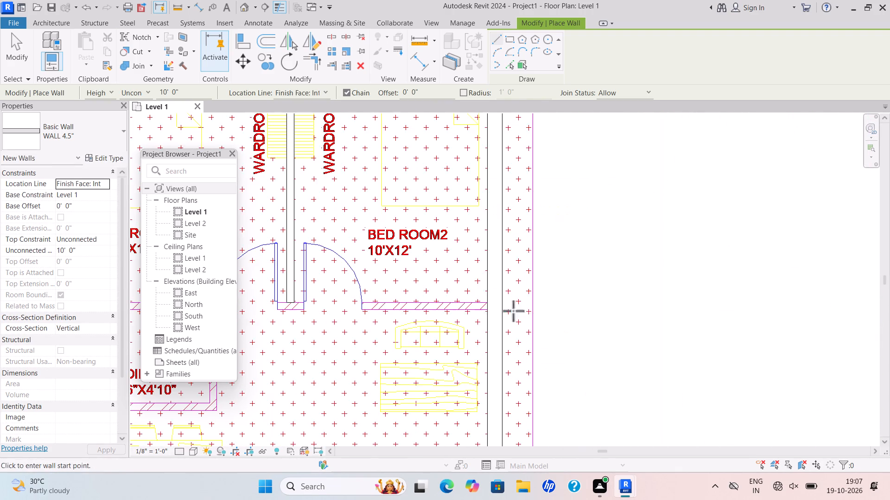
scroll(475, 317, up, 11)
click(504, 300)
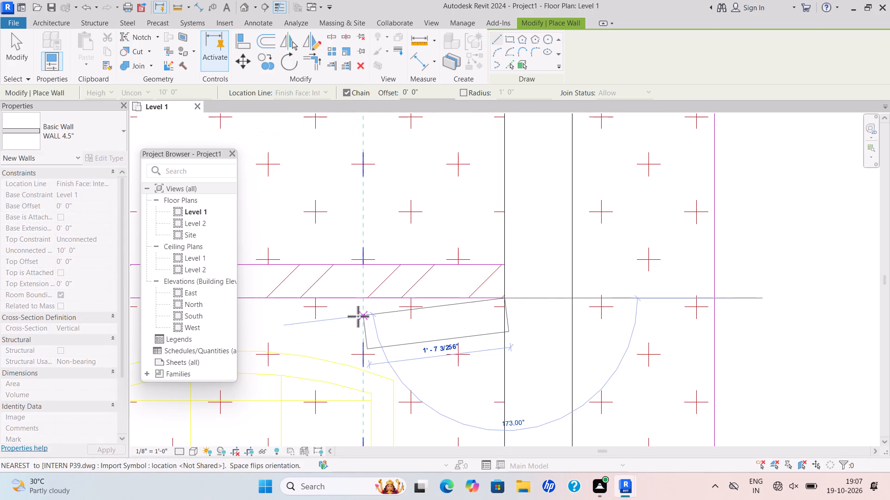
key(space)
scroll(351, 302, down, 4)
middle_drag(351, 302, 764, 213)
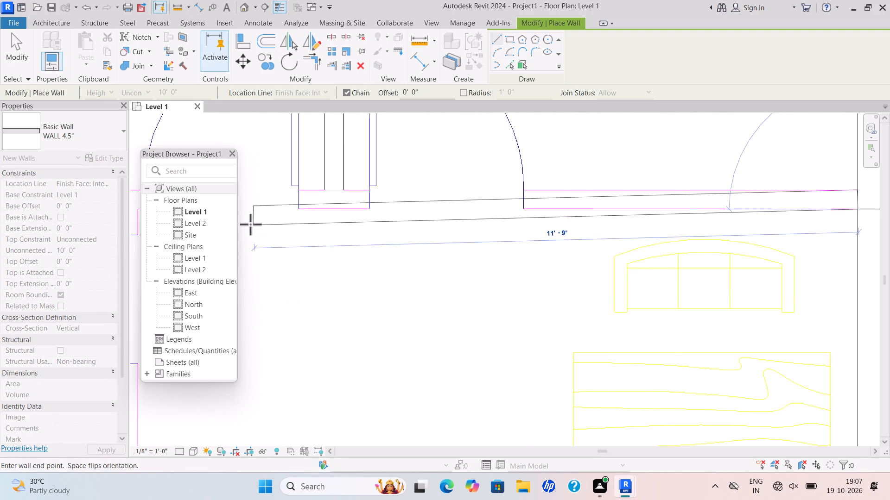
scroll(264, 227, down, 4)
middle_drag(267, 228, 559, 245)
scroll(288, 237, up, 6)
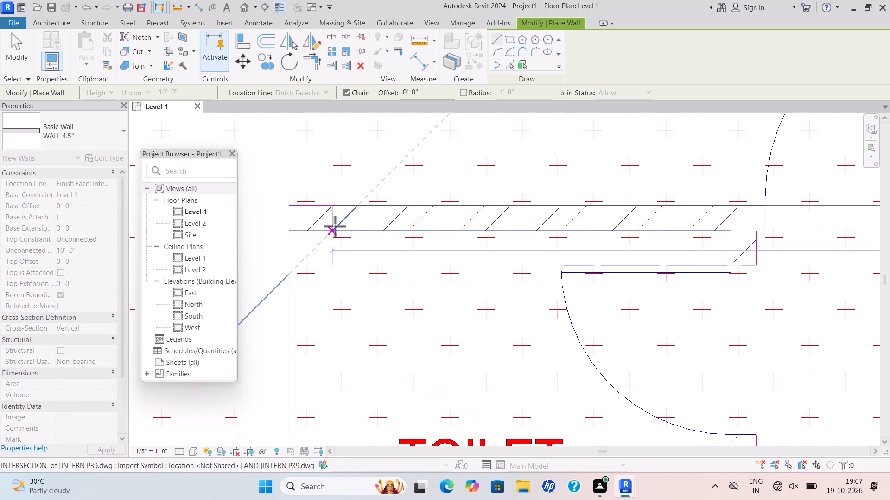
click(289, 231)
key(Escape)
Draw the toilet's door-side 4.5" wall from the bedroom cross wall to the toilet's outer corner, flipped onto the hatched strip.
scroll(413, 195, down, 2)
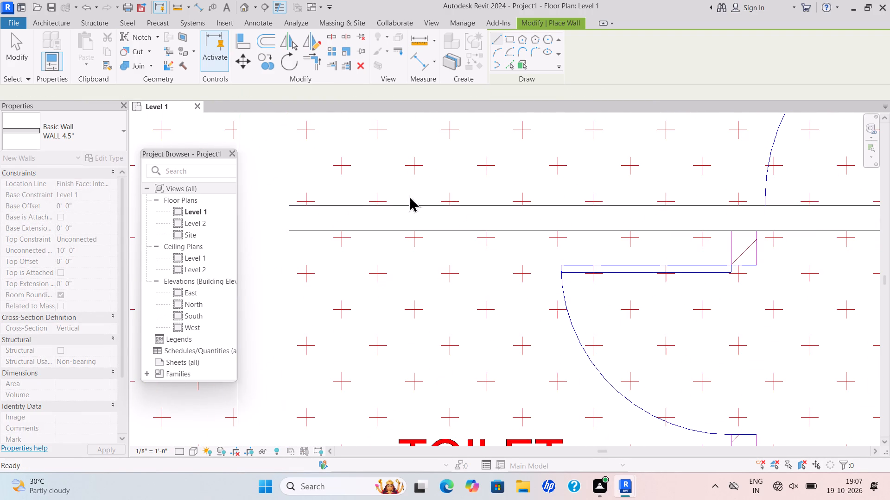
scroll(409, 195, down, 8)
middle_drag(454, 200, 241, 243)
scroll(387, 261, down, 3)
middle_drag(386, 261, 351, 182)
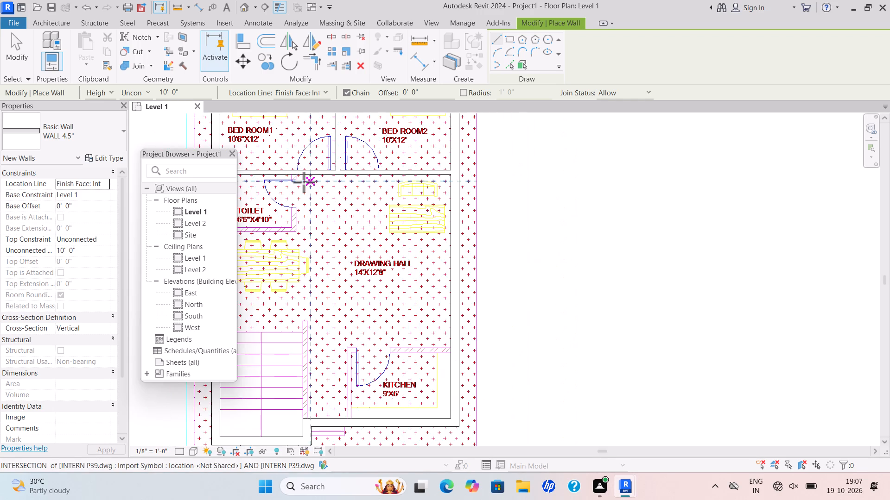
middle_drag(303, 182, 363, 212)
scroll(302, 186, up, 1)
scroll(354, 202, up, 17)
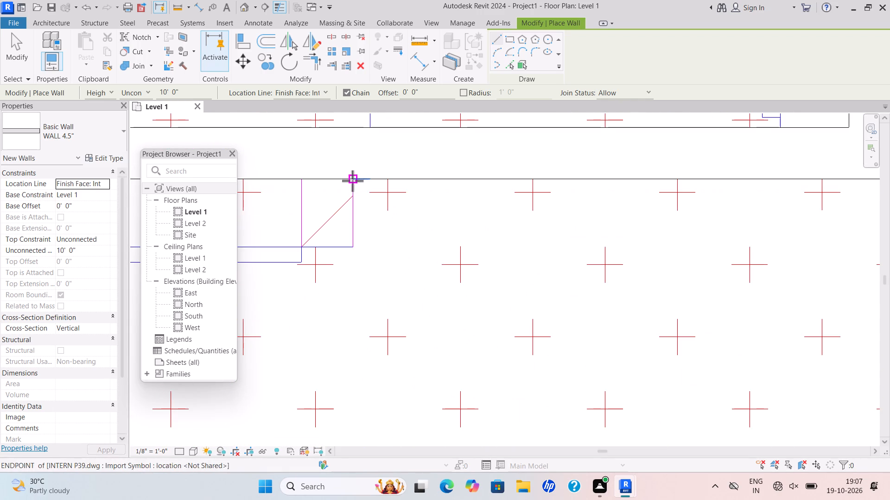
click(352, 180)
key(space)
scroll(345, 346, down, 1)
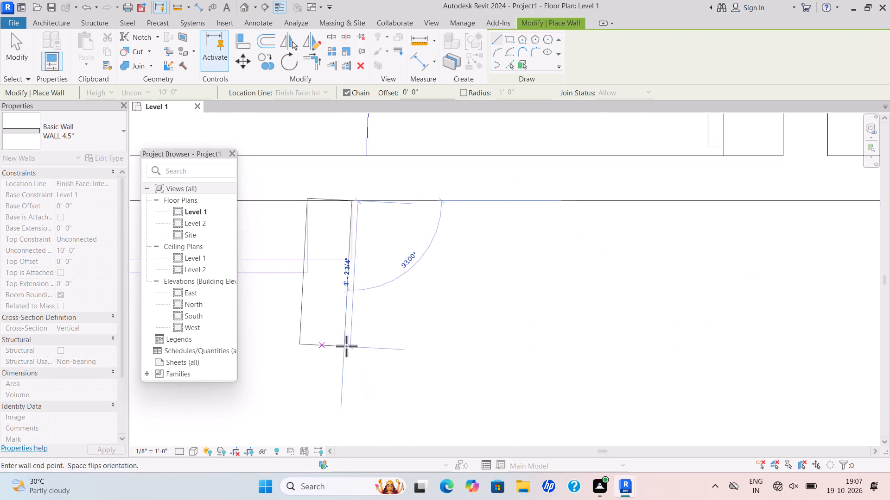
scroll(346, 346, down, 3)
middle_drag(345, 346, 338, 235)
scroll(355, 399, down, 5)
middle_drag(338, 387, 310, 227)
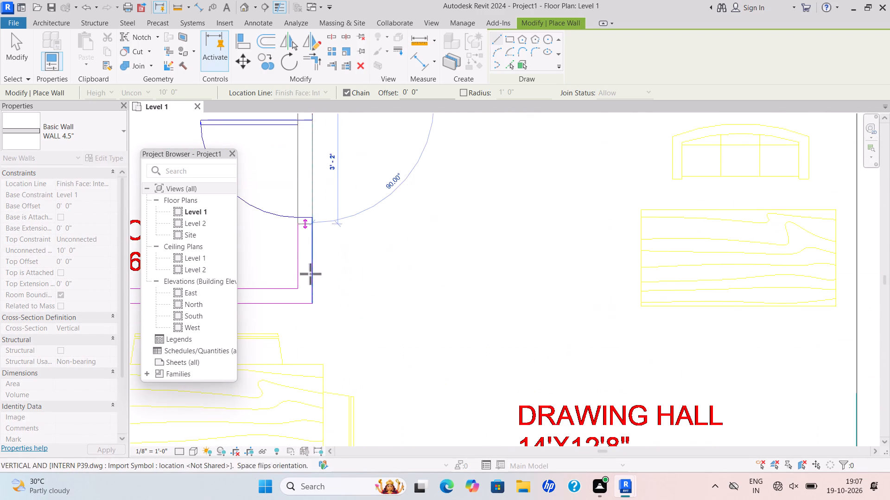
scroll(310, 309, up, 13)
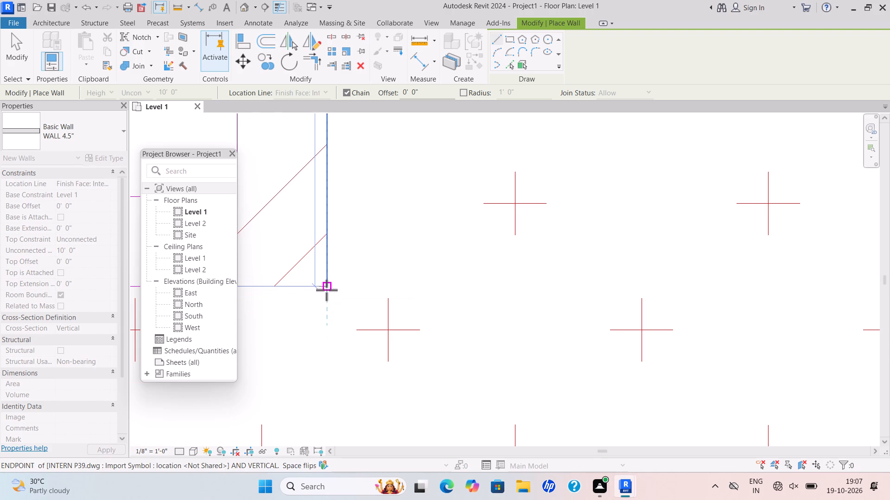
click(326, 290)
Continue the chain with a 6'-10 1/2" wall between the toilet and dining area to the exterior wall, and end the chain.
scroll(297, 274, down, 6)
middle_drag(294, 274, 559, 250)
scroll(288, 267, down, 1)
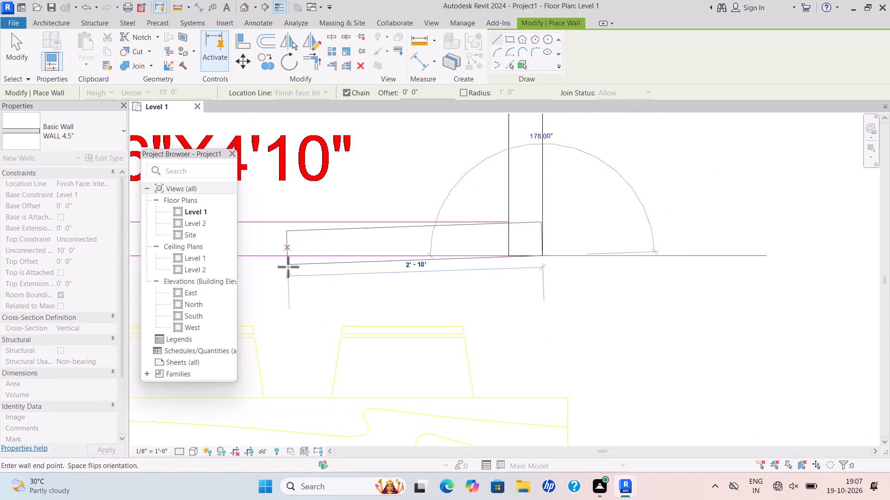
scroll(288, 267, down, 2)
middle_drag(288, 267, 539, 245)
scroll(270, 237, up, 2)
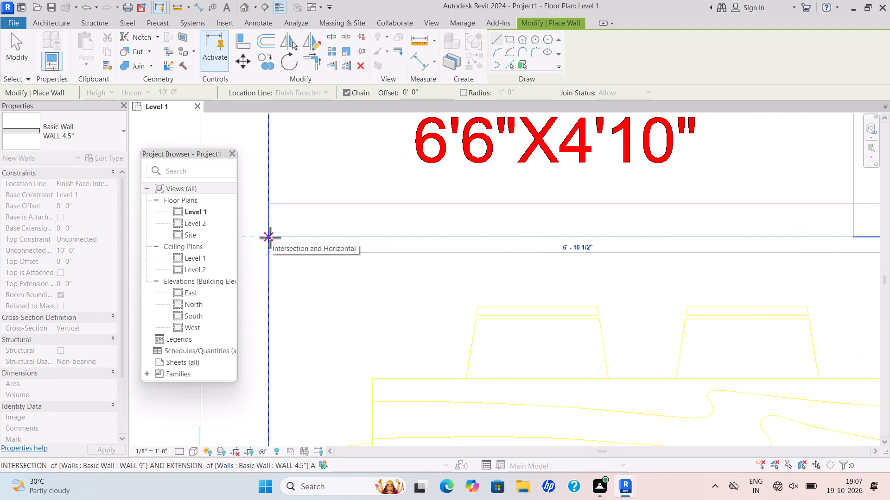
scroll(270, 237, up, 5)
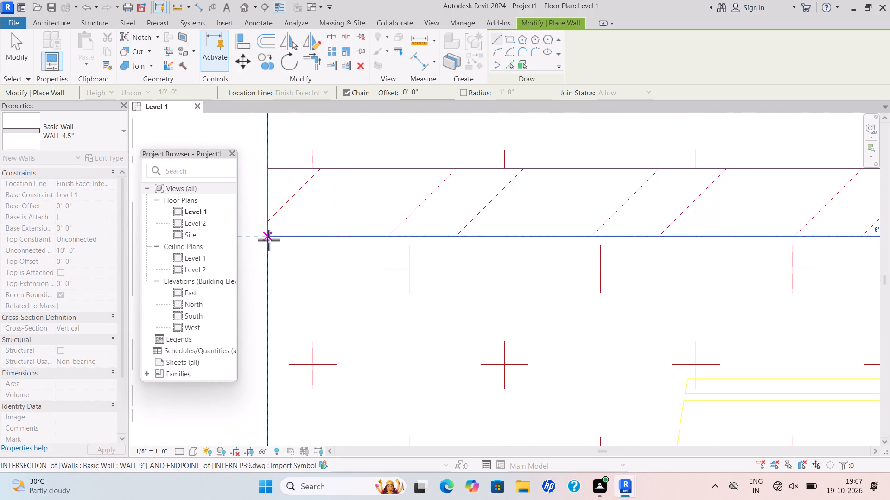
click(268, 240)
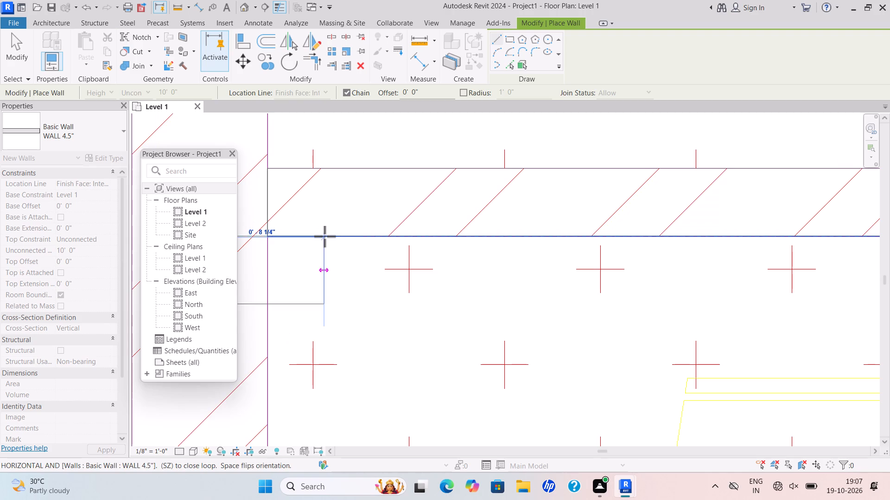
key(Escape)
scroll(322, 238, down, 7)
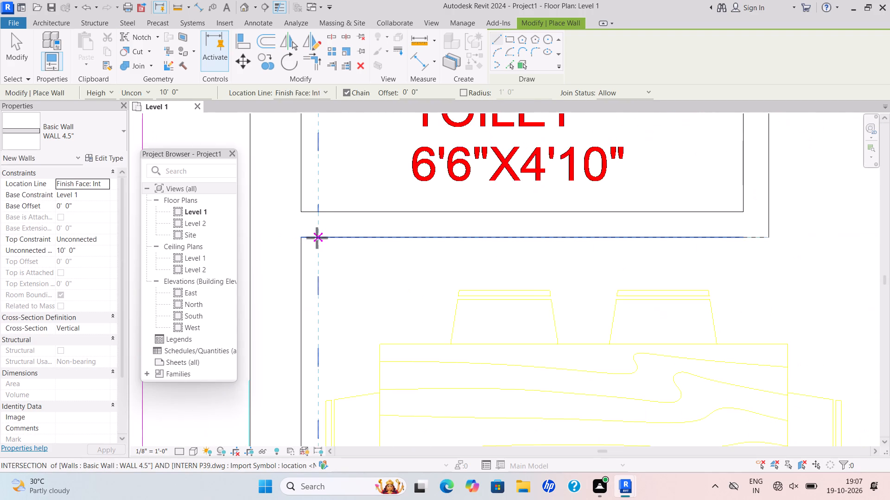
Draw the 4.5" wall beside the staircase from the entrance-side exterior wall to the free end of the hatched strip, and end the chain.
scroll(316, 237, down, 4)
scroll(467, 228, down, 2)
middle_drag(454, 227, 412, 227)
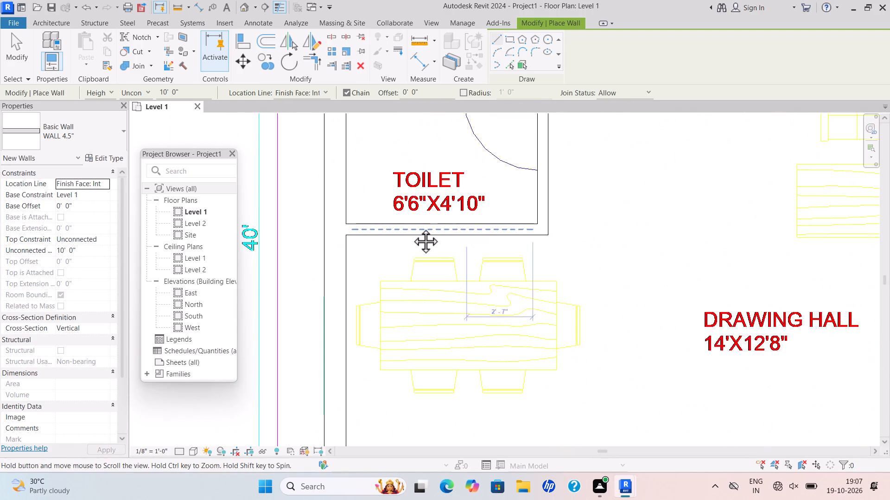
scroll(412, 227, down, 2)
middle_drag(412, 227, 304, 213)
scroll(542, 311, down, 3)
middle_drag(507, 297, 410, 212)
scroll(455, 262, down, 1)
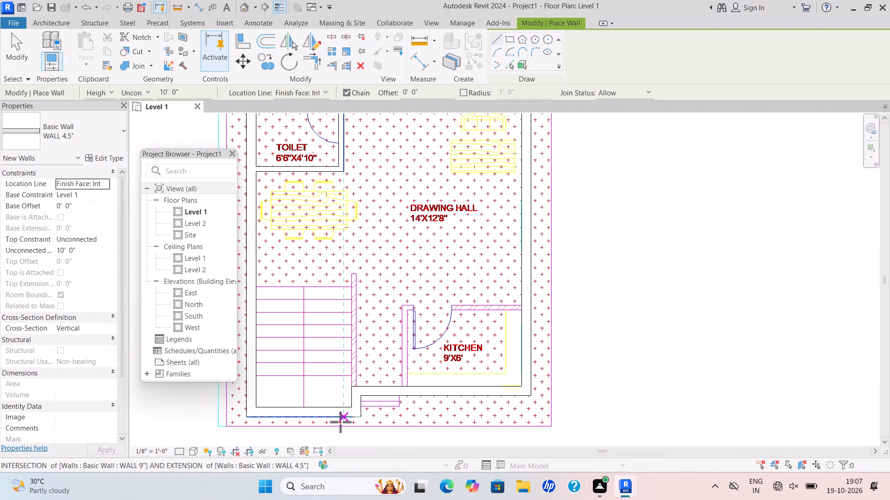
scroll(339, 420, up, 2)
scroll(339, 415, down, 3)
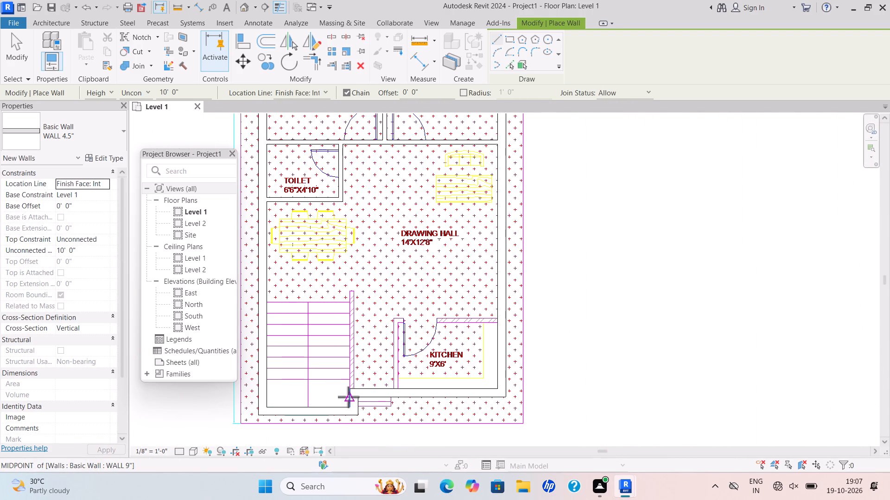
scroll(348, 397, down, 2)
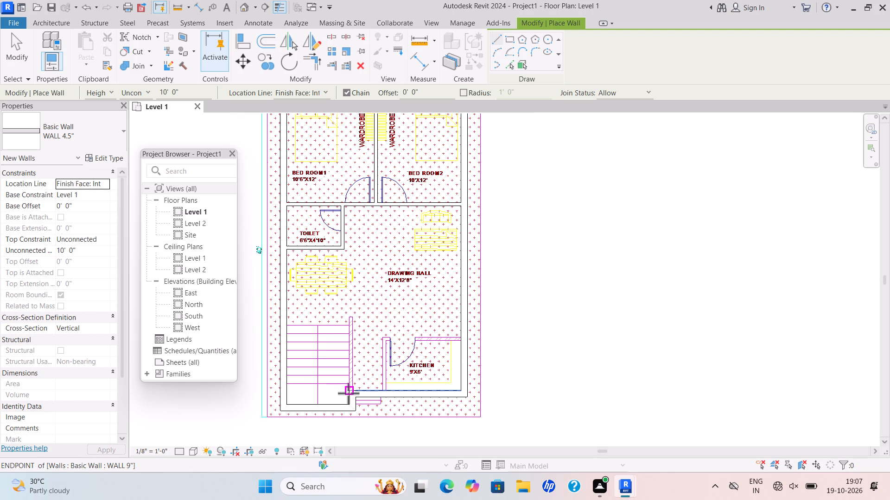
scroll(348, 373, up, 2)
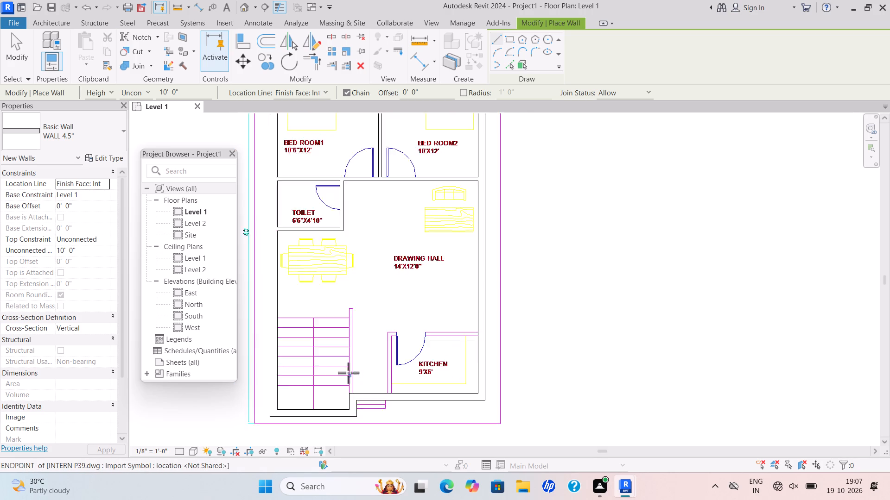
scroll(348, 373, up, 9)
scroll(363, 418, up, 4)
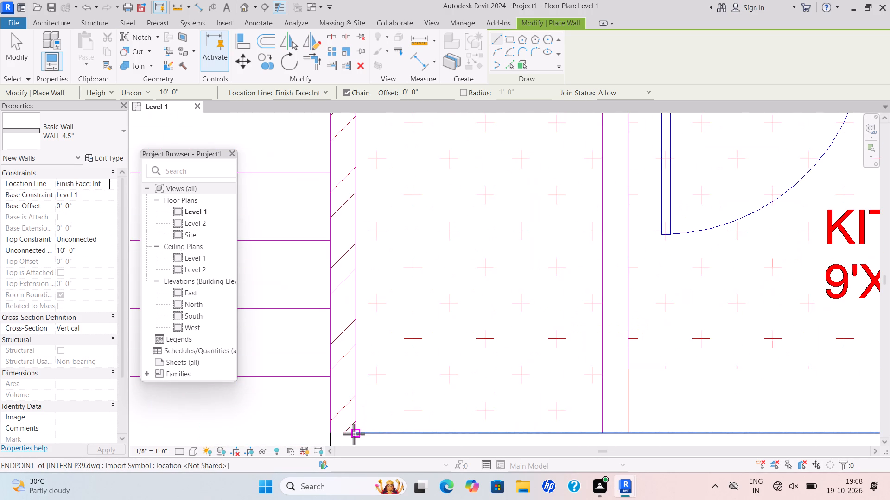
scroll(354, 434, up, 6)
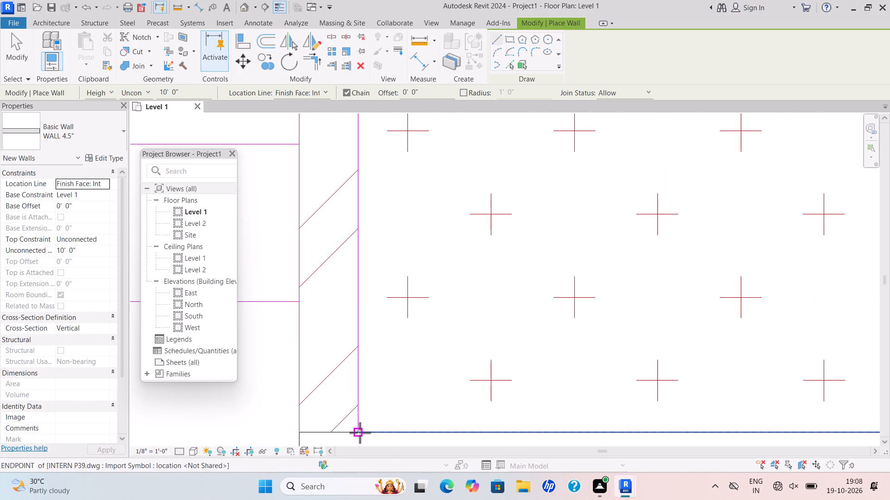
click(360, 432)
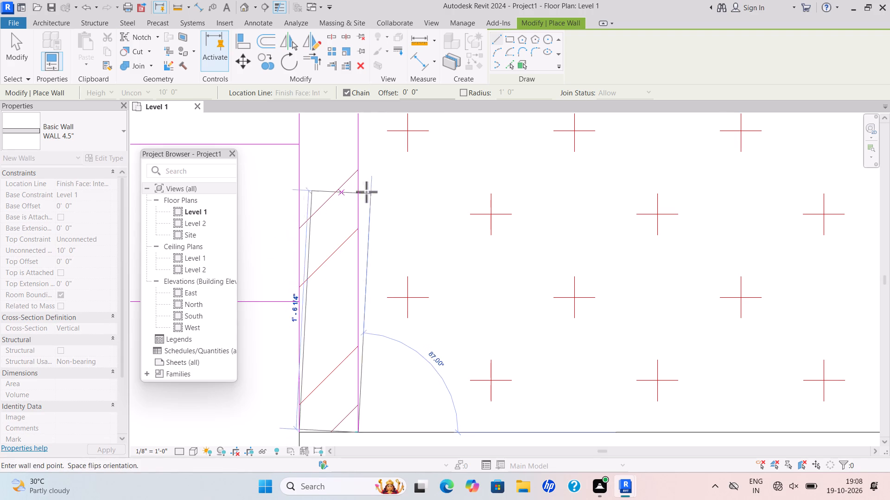
middle_drag(374, 236, 388, 380)
scroll(379, 256, down, 4)
scroll(376, 181, down, 1)
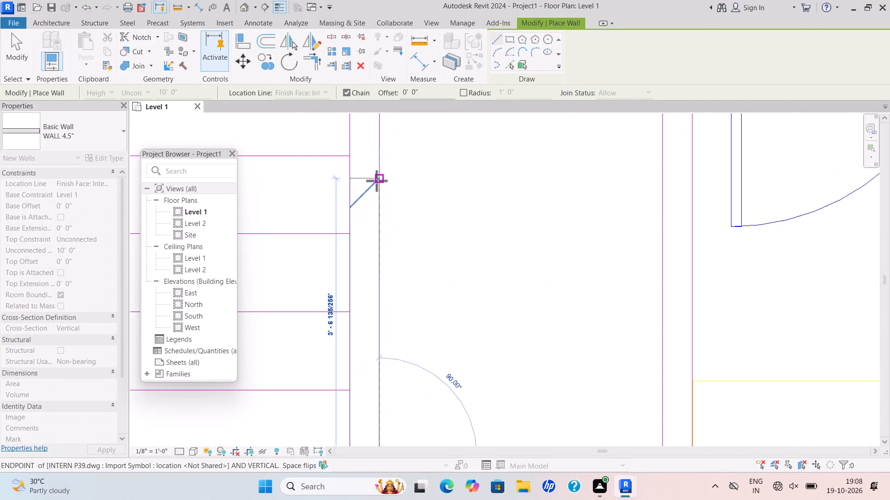
scroll(376, 181, down, 4)
middle_drag(390, 202, 400, 320)
scroll(393, 170, down, 2)
middle_drag(394, 170, 406, 262)
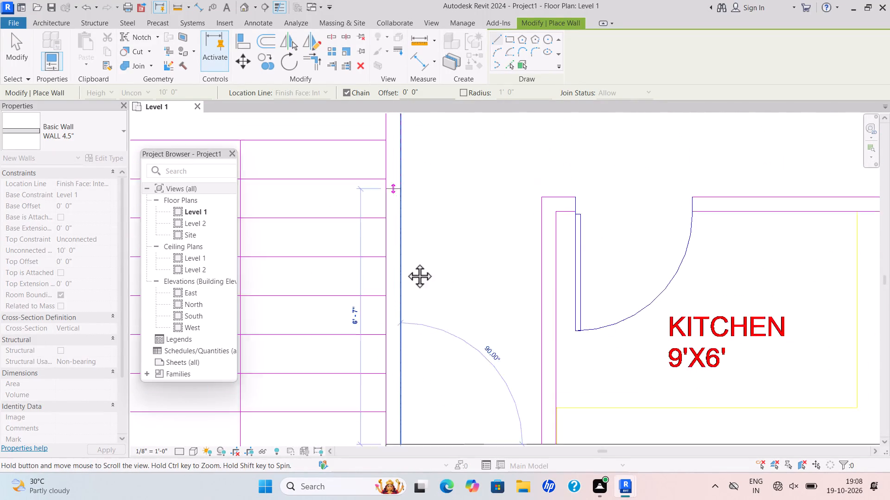
middle_drag(406, 262, 413, 352)
scroll(406, 262, down, 2)
scroll(413, 290, up, 10)
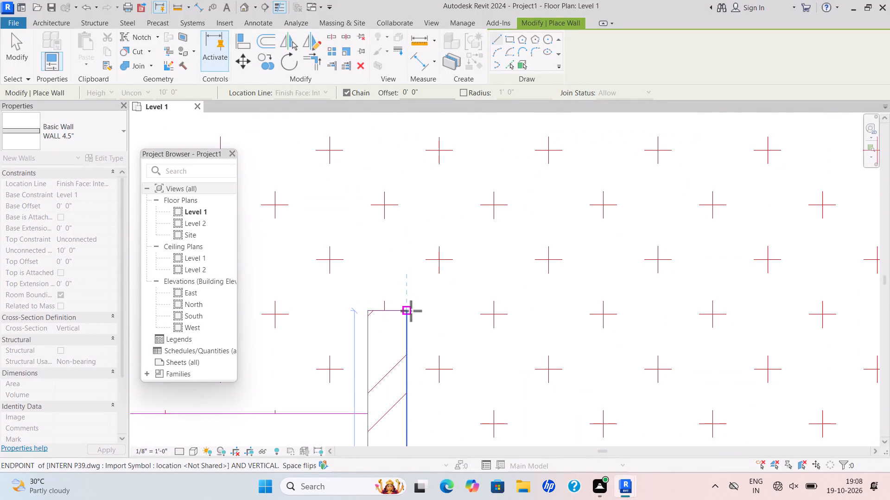
click(411, 311)
key(Escape)
Draw the kitchen's door-side 4.5" wall from the entrance-side exterior wall to the kitchen's outer corner, flipped onto the plan's wall strip.
scroll(390, 421, down, 1)
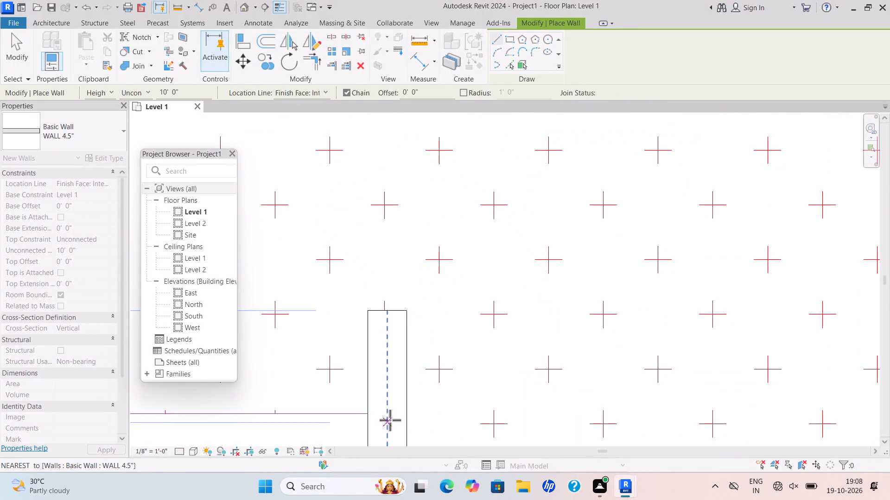
scroll(390, 420, down, 15)
middle_drag(387, 398, 323, 239)
scroll(332, 350, up, 6)
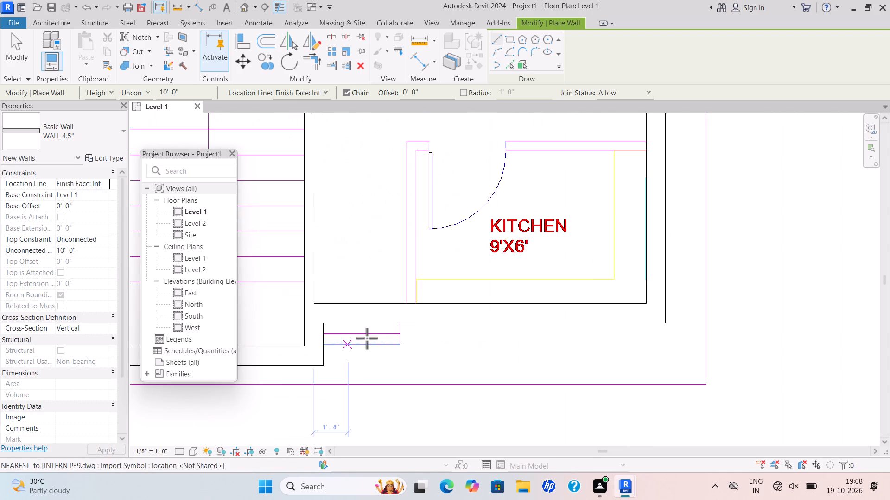
scroll(420, 300, up, 10)
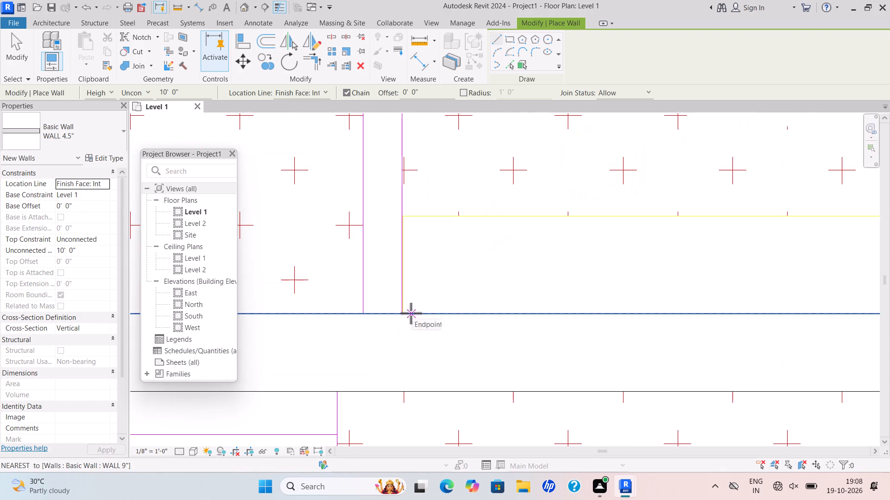
scroll(368, 318, up, 12)
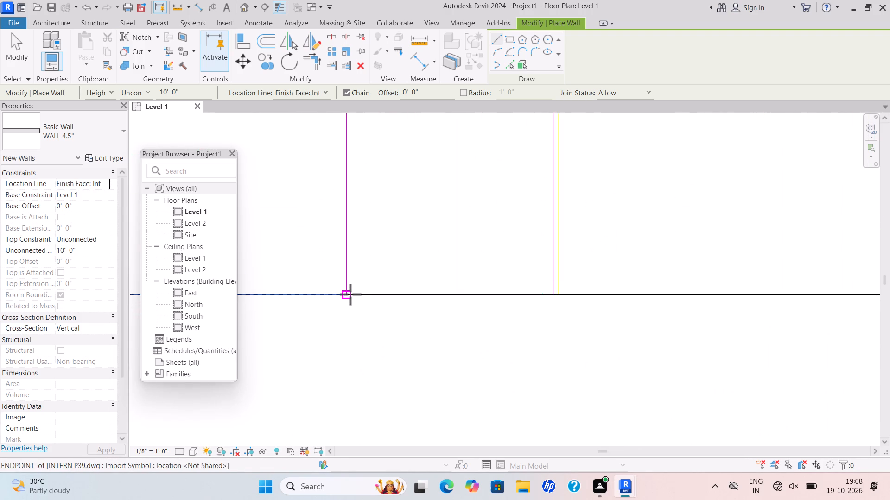
click(350, 294)
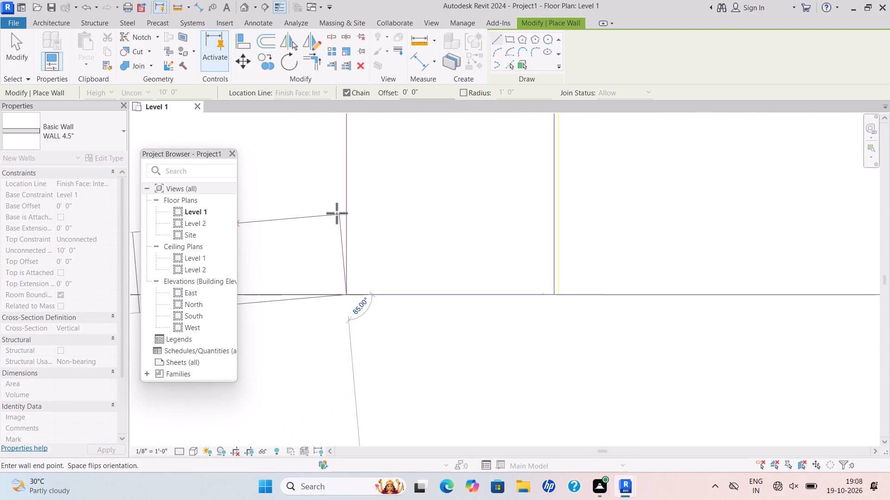
key(space)
scroll(352, 152, down, 3)
middle_drag(350, 170, 348, 201)
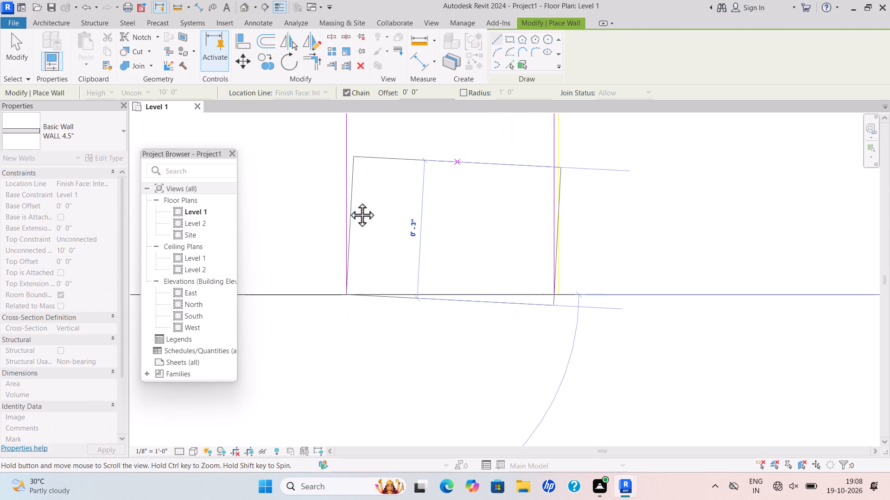
middle_drag(348, 201, 337, 338)
scroll(348, 201, down, 3)
scroll(342, 135, down, 3)
middle_drag(342, 144, 361, 315)
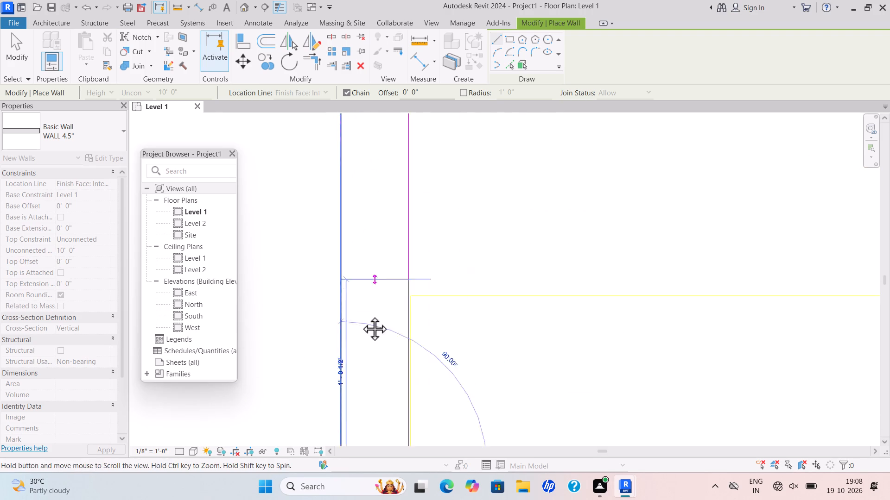
middle_drag(361, 315, 369, 327)
scroll(361, 315, down, 2)
middle_drag(369, 161, 356, 326)
scroll(369, 181, down, 4)
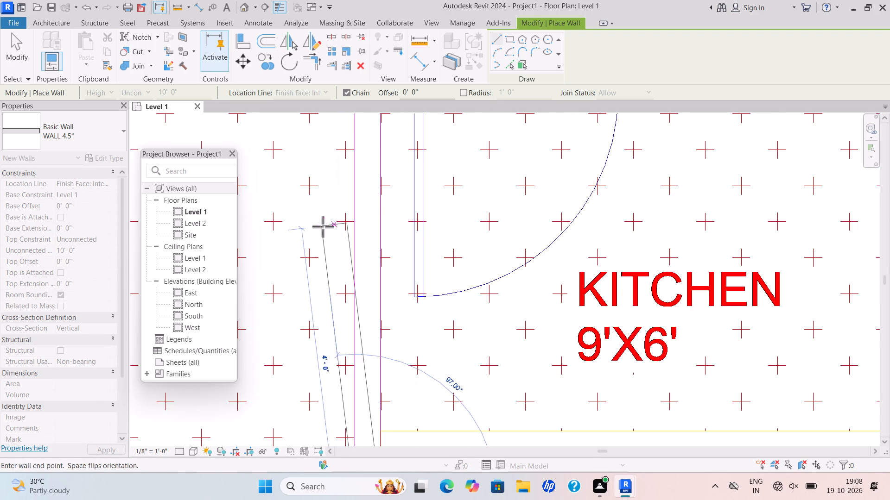
scroll(395, 122, down, 8)
middle_drag(393, 143, 378, 253)
scroll(359, 229, up, 9)
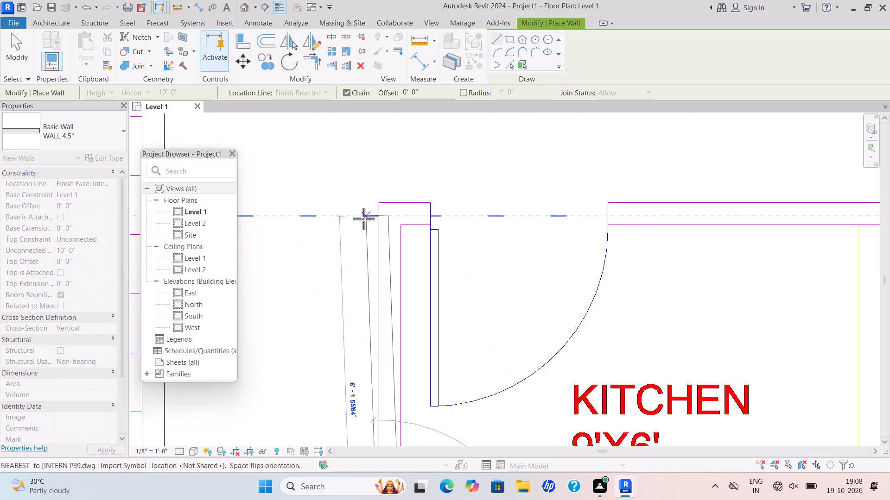
scroll(363, 219, up, 2)
click(391, 194)
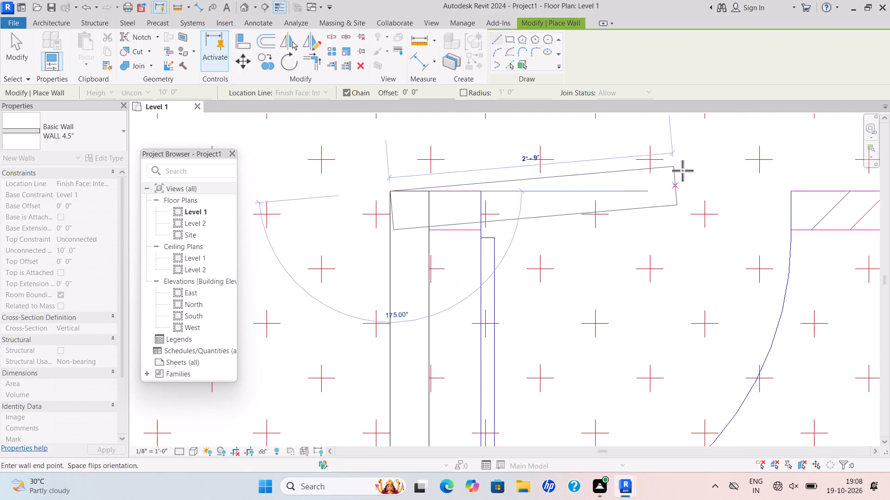
Continue the chain with the 4.5" wall between the kitchen and drawing hall, across the door opening to the exterior wall, and end it.
scroll(684, 180, down, 5)
middle_drag(684, 180, 343, 200)
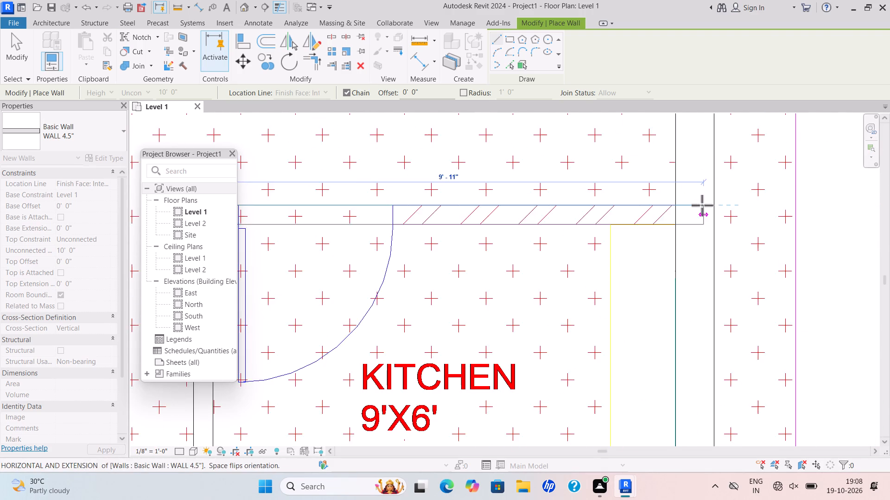
scroll(695, 205, up, 8)
click(651, 207)
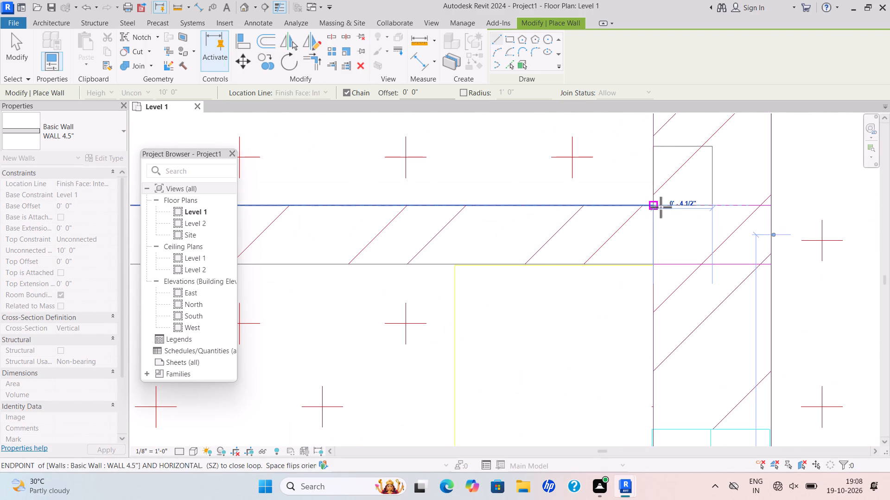
key(Escape)
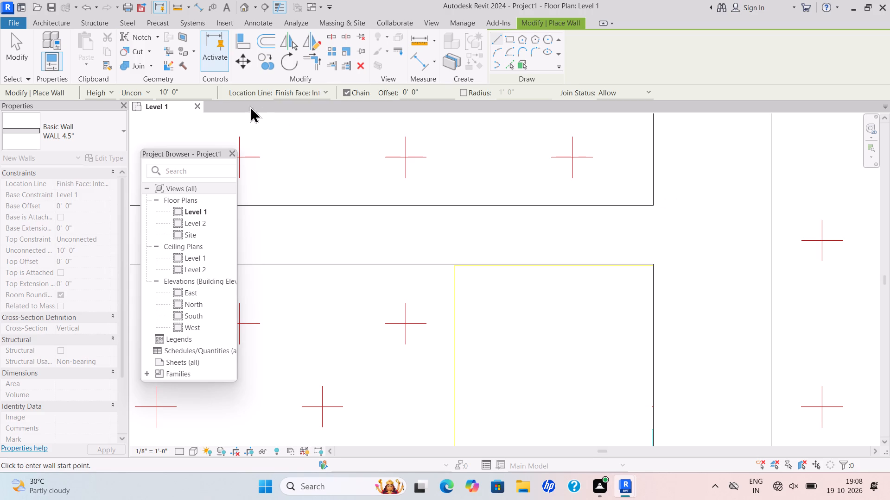
Open the default 3D view, set its visual style to Shaded and inspect the modelled walls.
click(244, 3)
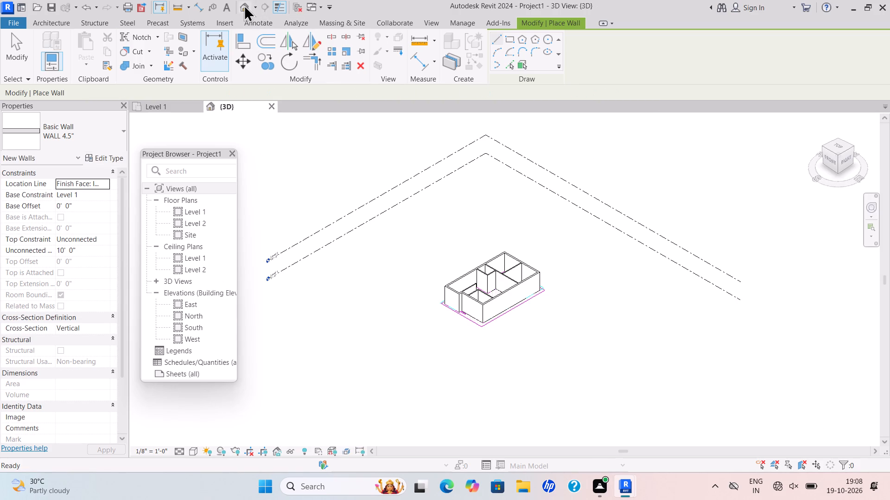
key(Escape)
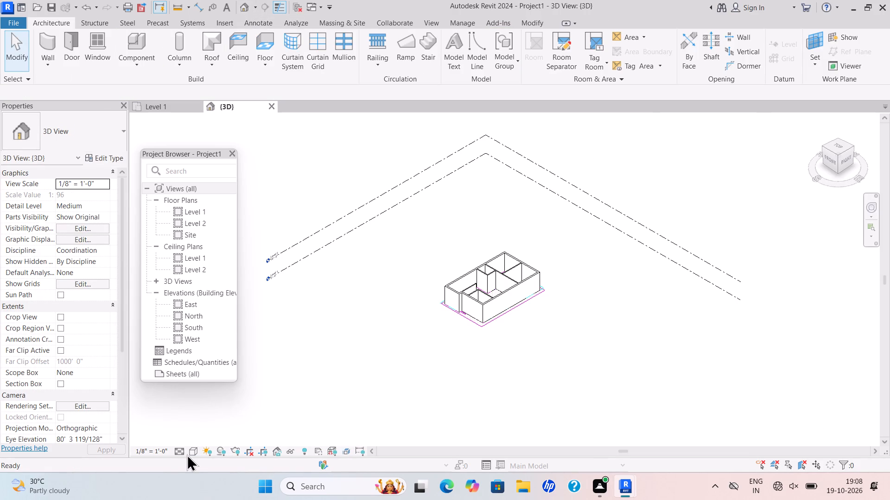
click(195, 453)
click(221, 405)
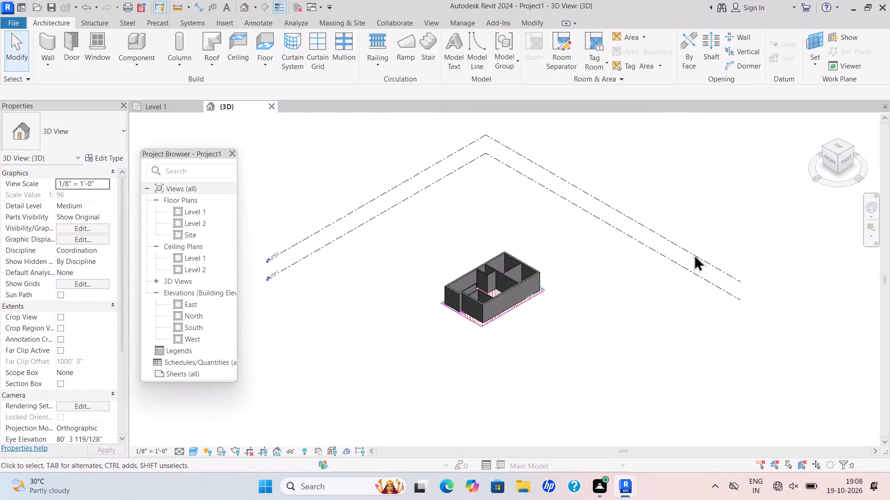
scroll(696, 253, up, 5)
scroll(329, 357, up, 3)
scroll(346, 354, down, 1)
shift+middle_drag(351, 362, 491, 327)
shift+scroll(489, 328, down, 2)
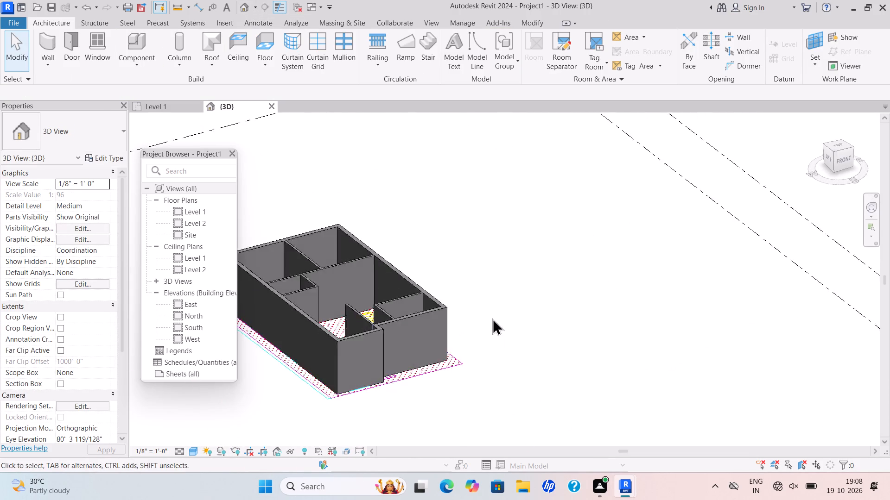
shift+scroll(492, 318, down, 3)
middle_drag(491, 318, 608, 339)
Return to the Level 1 floor plan and set its visual style to Wireframe, with the whole plan in view.
click(178, 109)
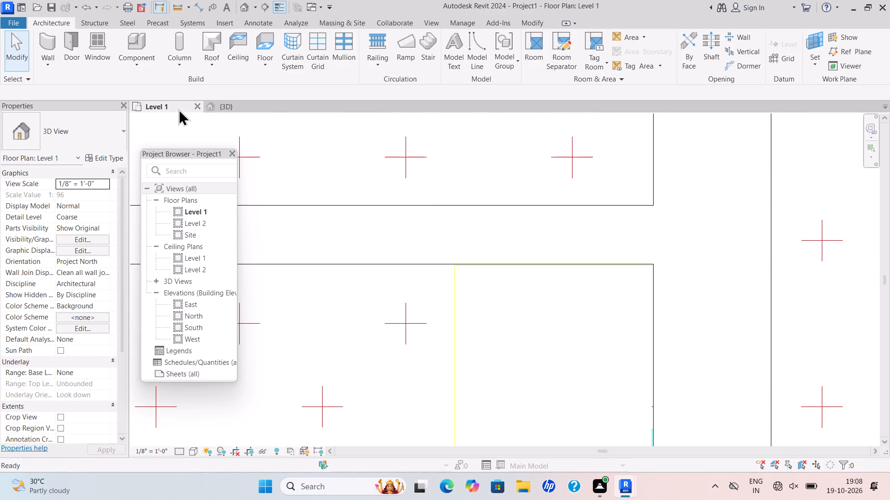
scroll(432, 200, down, 14)
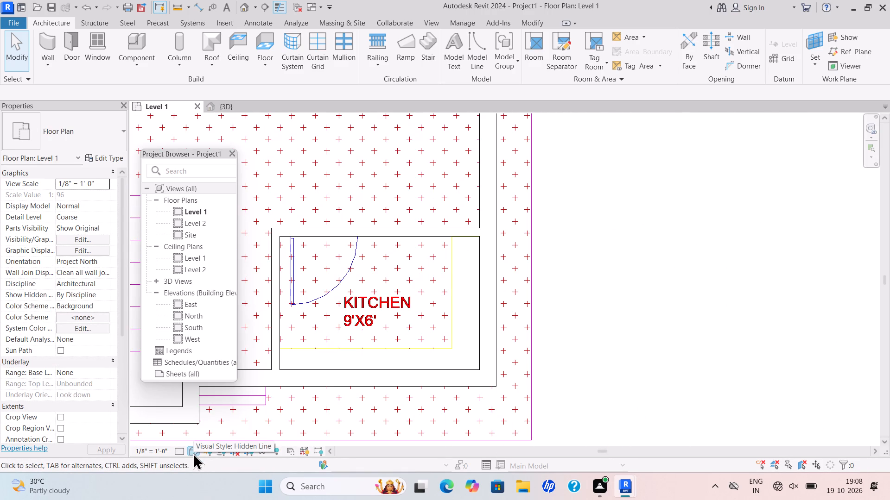
click(193, 453)
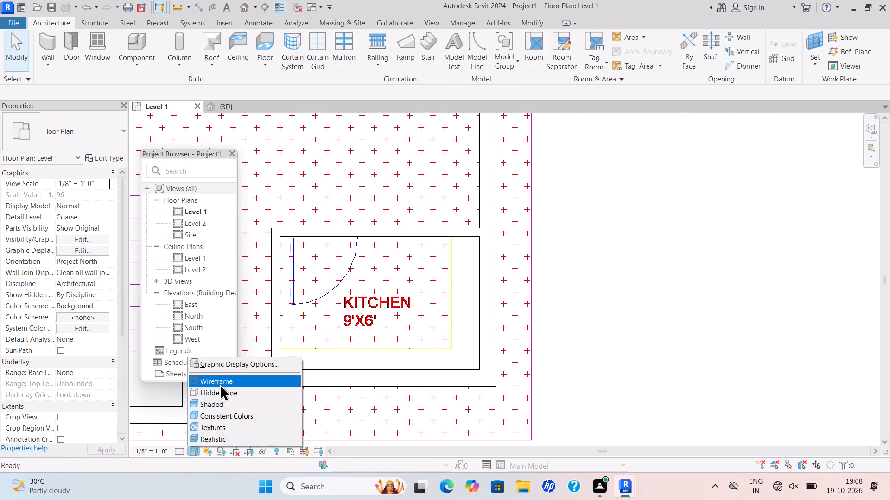
click(220, 384)
scroll(447, 326, down, 9)
middle_drag(455, 331, 470, 337)
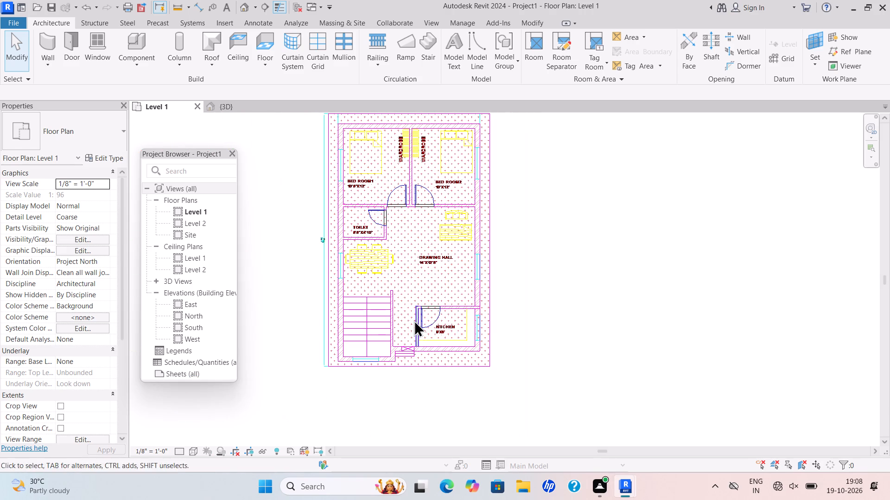
key(Escape)
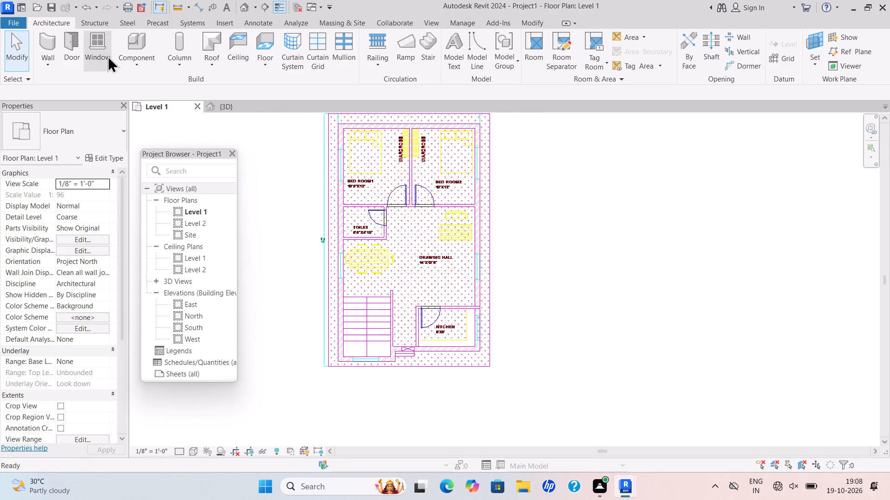
Start placing a Window-Casement-Double window from the 57" x 72" type and duplicate that type as WIN 5'.
click(103, 52)
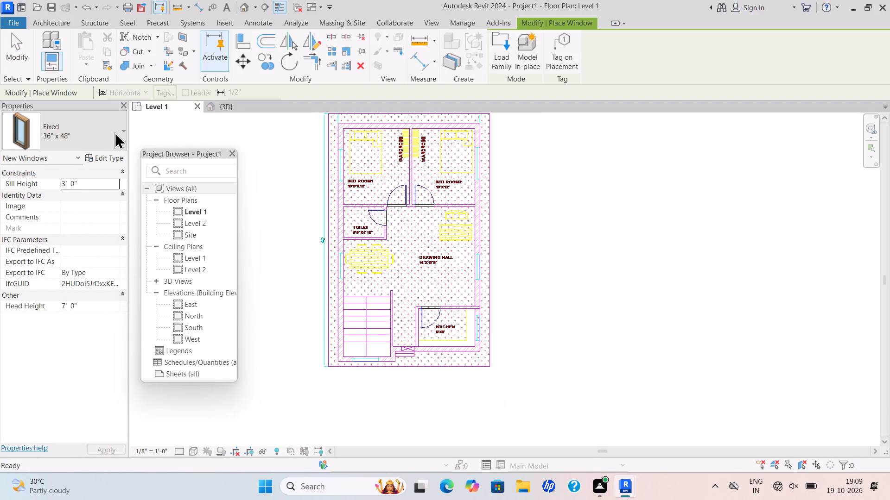
click(114, 132)
click(63, 363)
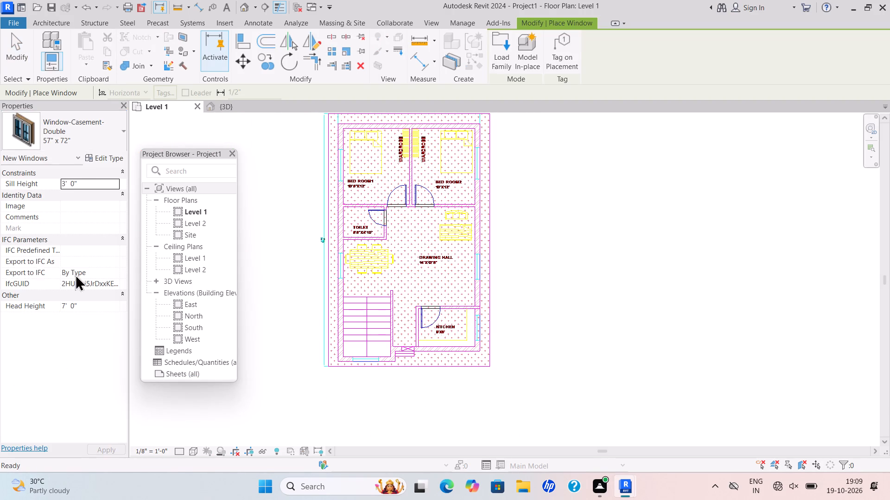
click(104, 157)
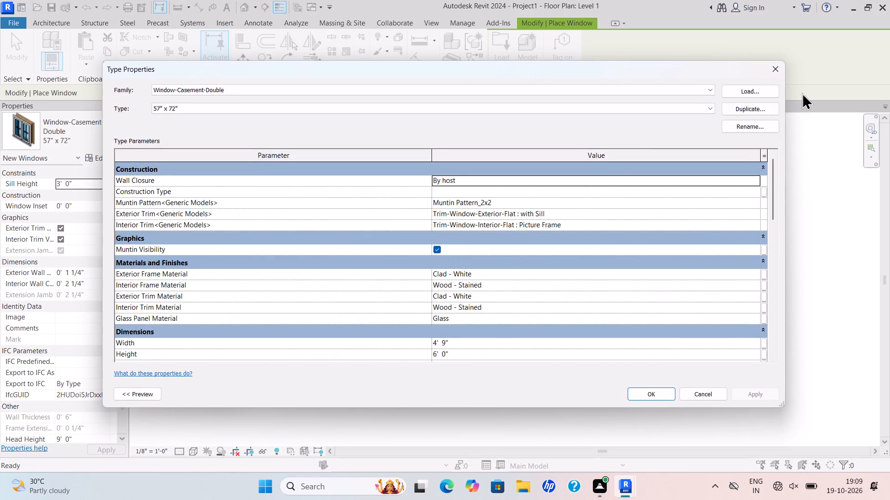
click(758, 106)
key(BackSpace)
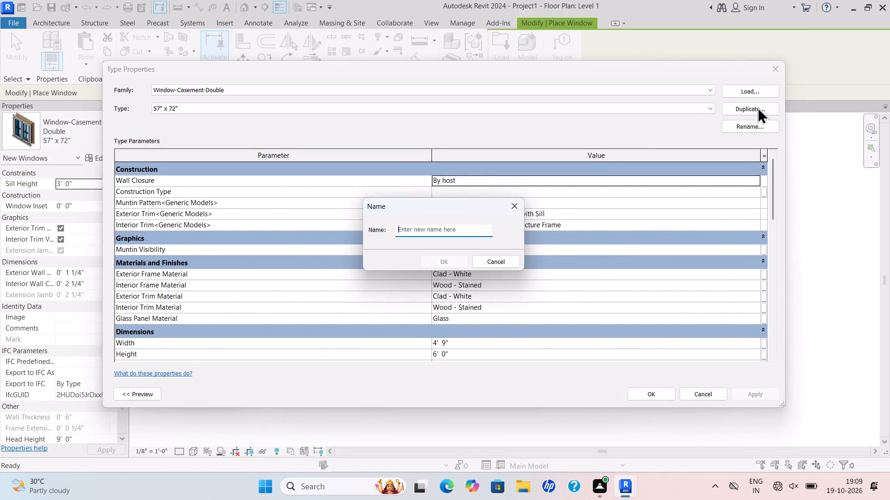
text(WIN)
key(space)
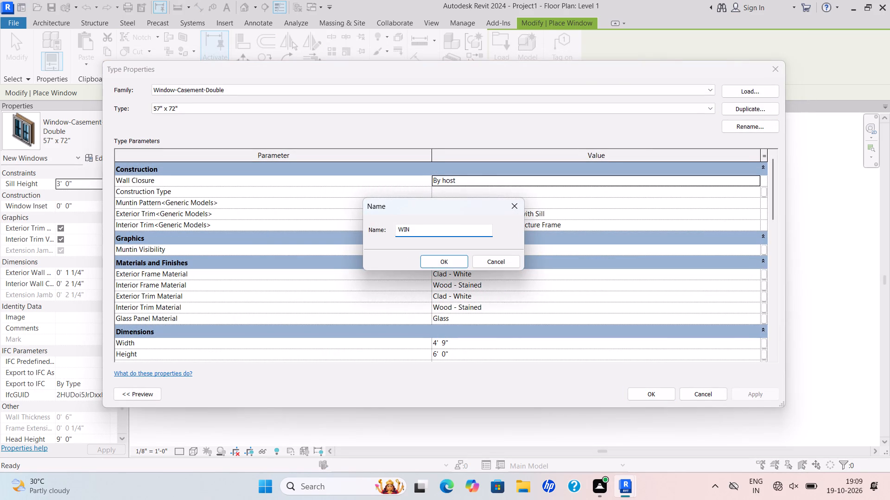
text(5')
key(Return)
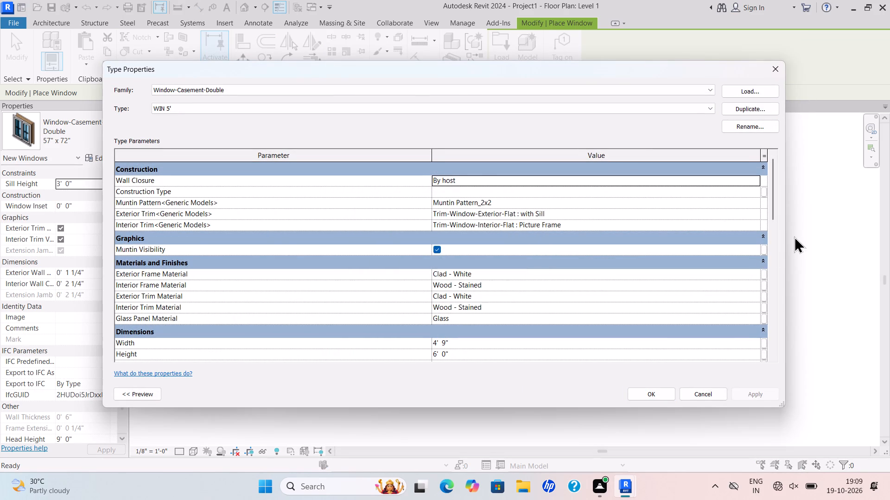
Set the WIN 5' type's width to 5' and apply the type changes.
drag(477, 344, 435, 362)
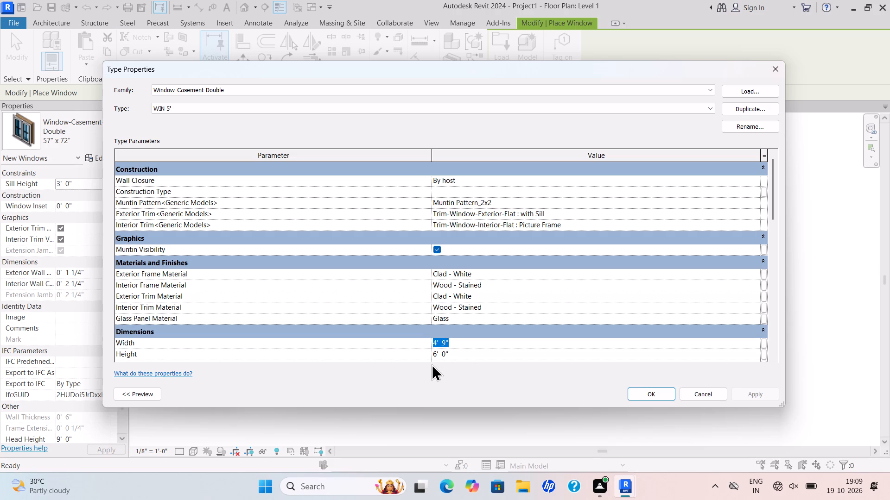
key(BackSpace)
text(5')
key(Return)
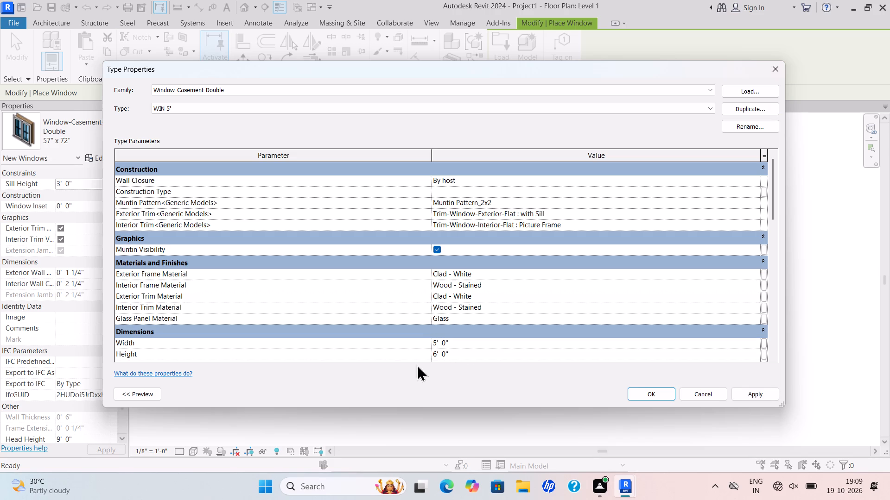
click(755, 392)
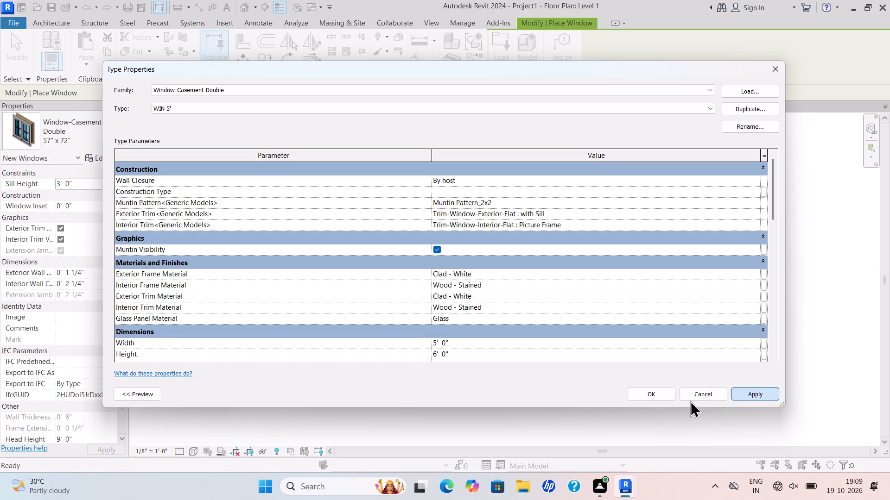
click(659, 395)
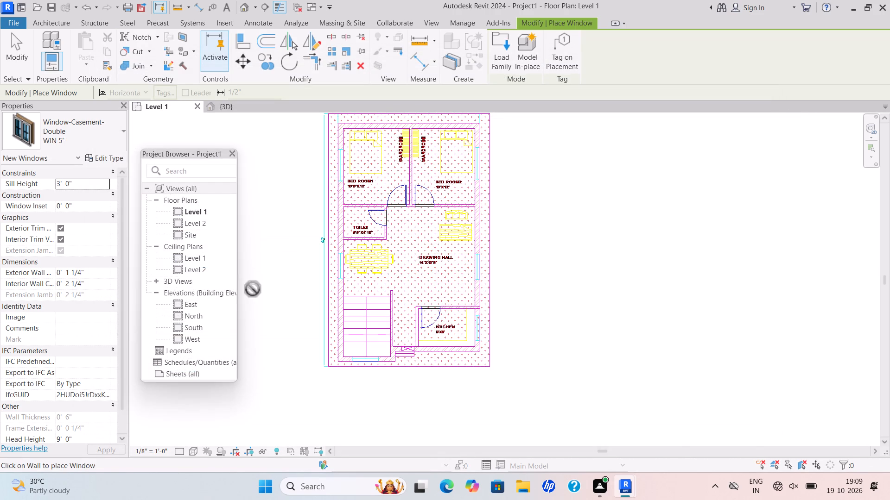
Place outward-opening WIN 5' windows at the plan's openings in the staircase's front exterior wall and the kitchen's exterior wall.
scroll(375, 339, up, 5)
scroll(360, 374, up, 6)
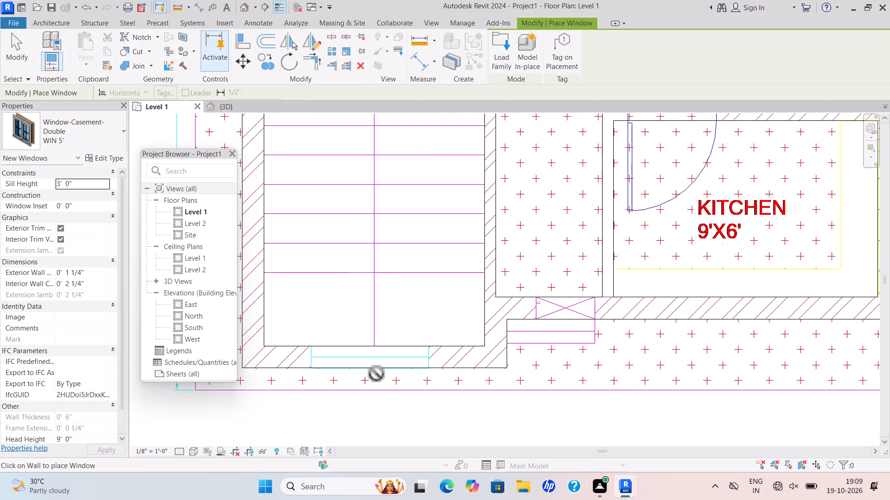
click(368, 367)
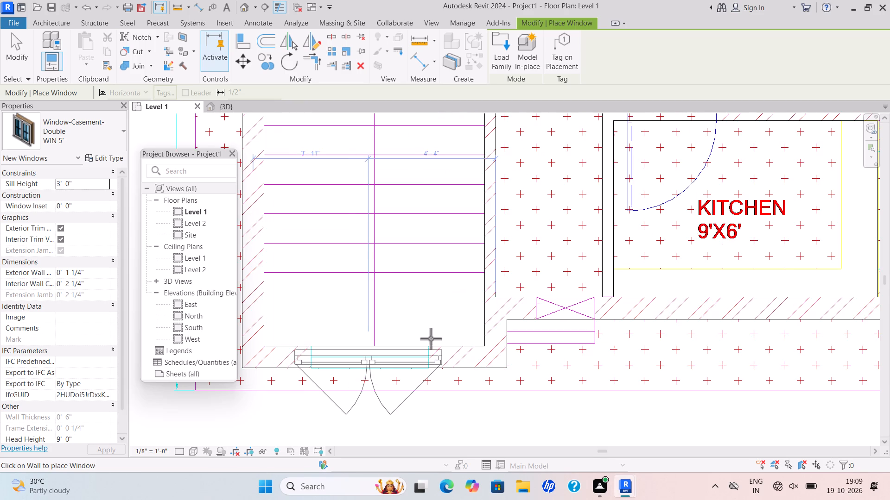
scroll(509, 319, down, 4)
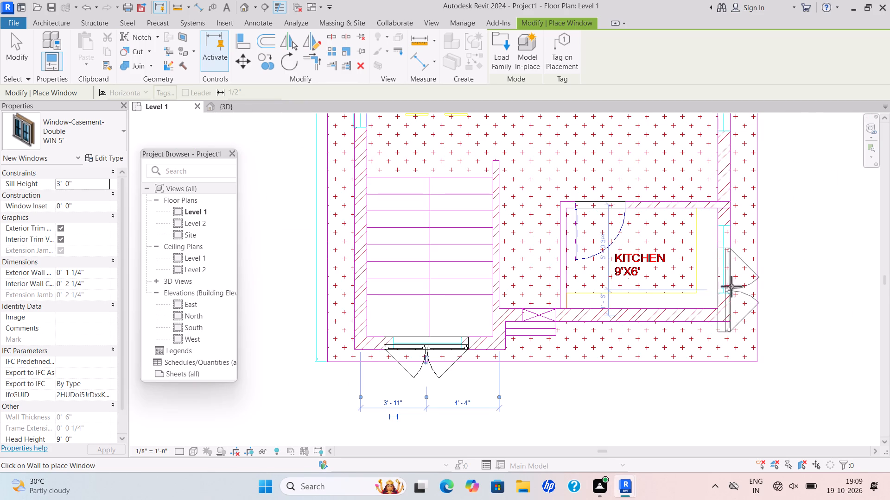
scroll(728, 286, down, 2)
middle_drag(728, 287, 545, 328)
scroll(557, 312, up, 5)
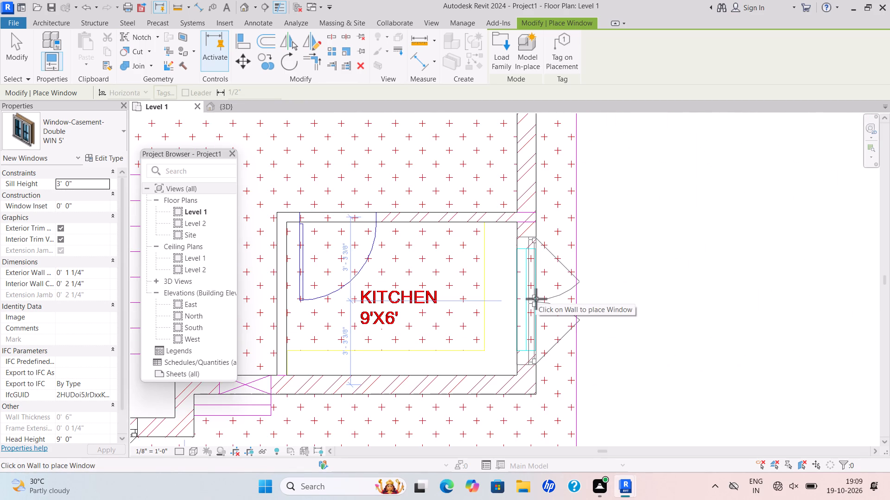
click(536, 299)
Place outward-opening WIN 5' windows at the drawing hall's exterior opening and the opposite opening beside the dining table.
scroll(607, 270, down, 6)
middle_drag(605, 274, 594, 360)
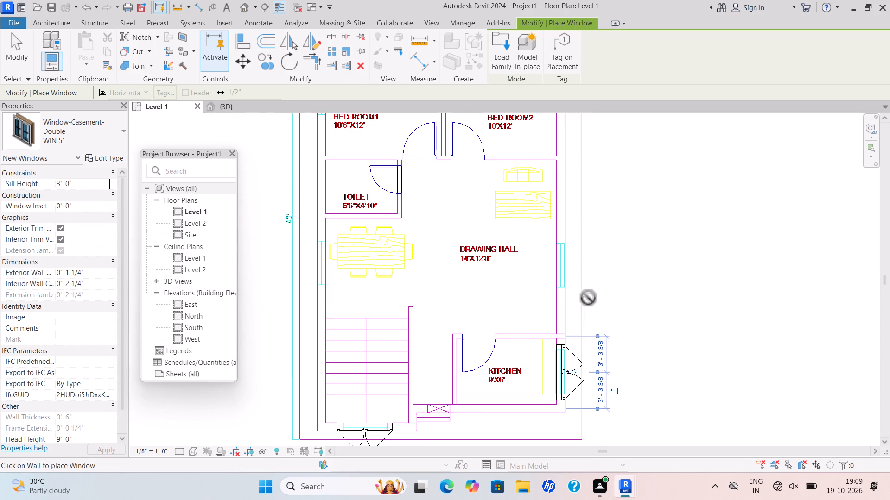
scroll(571, 258, up, 4)
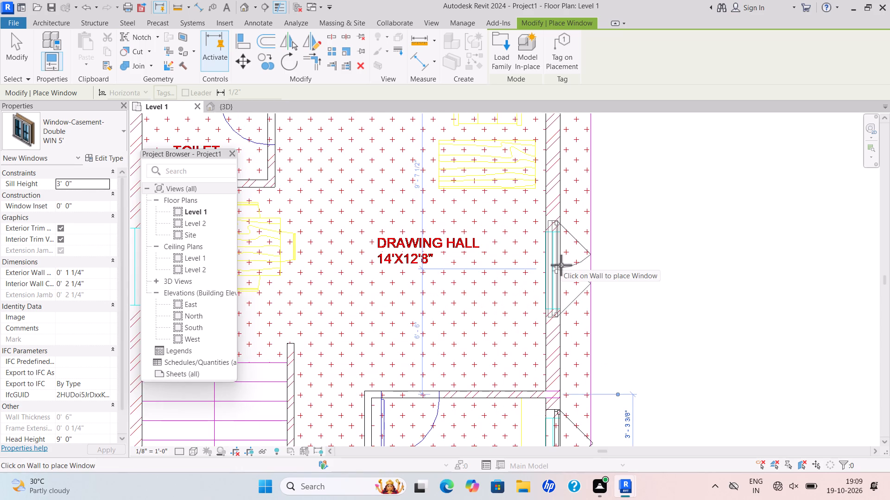
click(561, 265)
scroll(652, 250, down, 6)
middle_drag(661, 261, 674, 270)
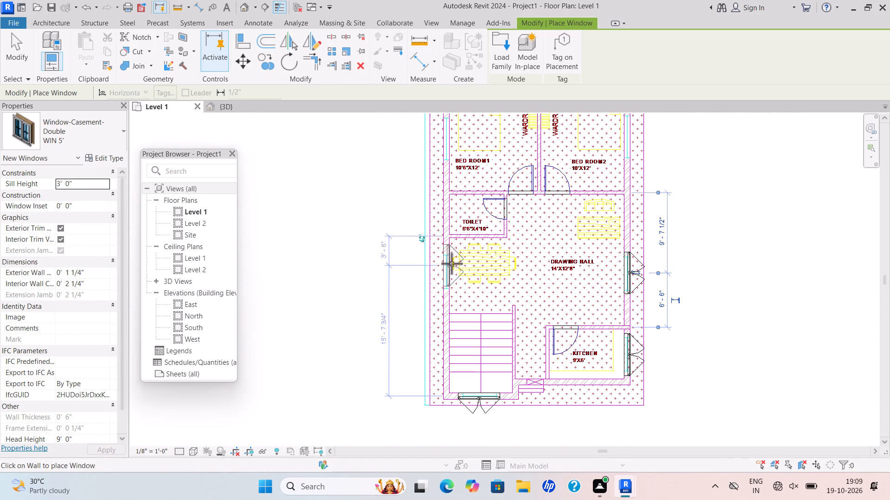
scroll(451, 263, up, 6)
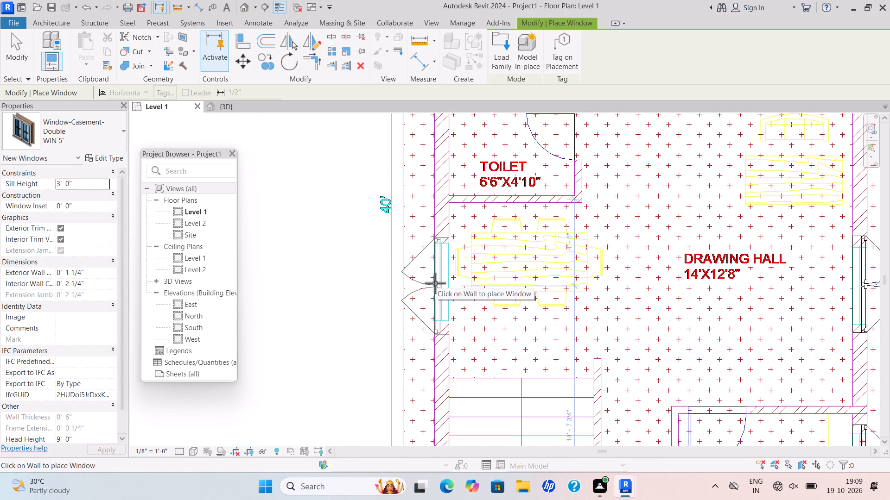
scroll(435, 283, up, 5)
click(438, 279)
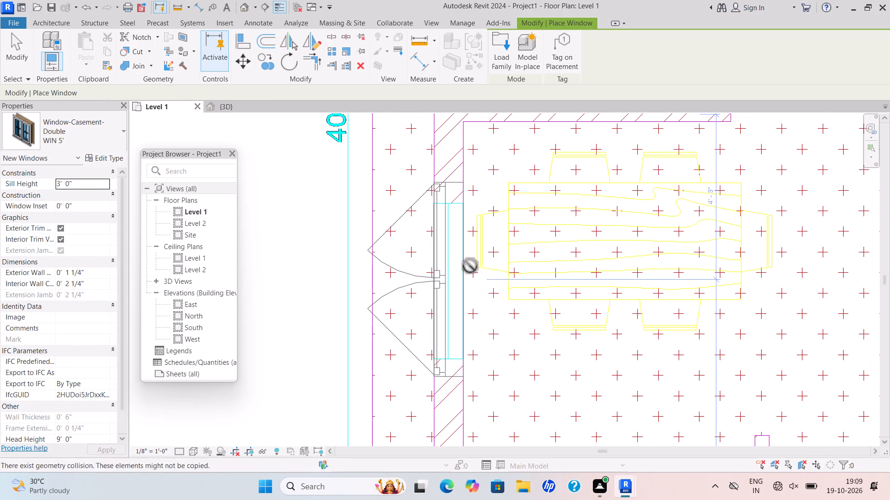
Place an outward-opening WIN 5' window at the plan's opening in Bed Room 2's side exterior wall.
scroll(717, 212, down, 6)
middle_drag(629, 268, 218, 386)
scroll(451, 329, down, 4)
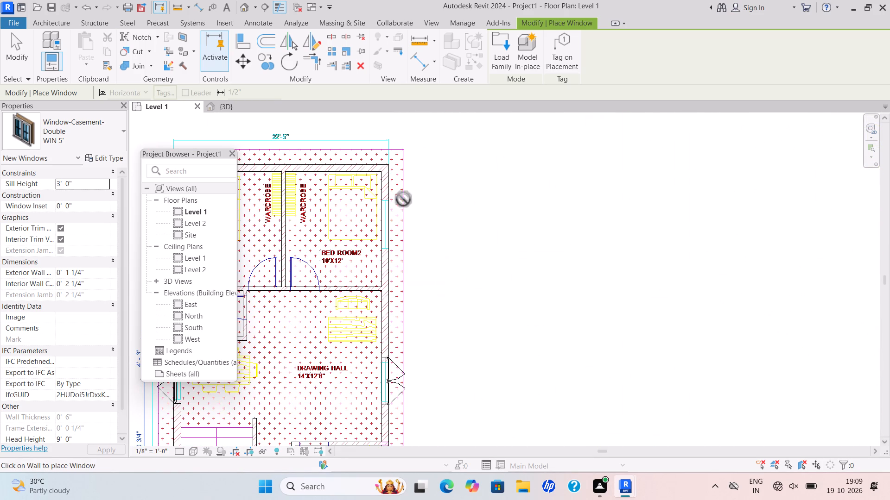
scroll(382, 224, up, 9)
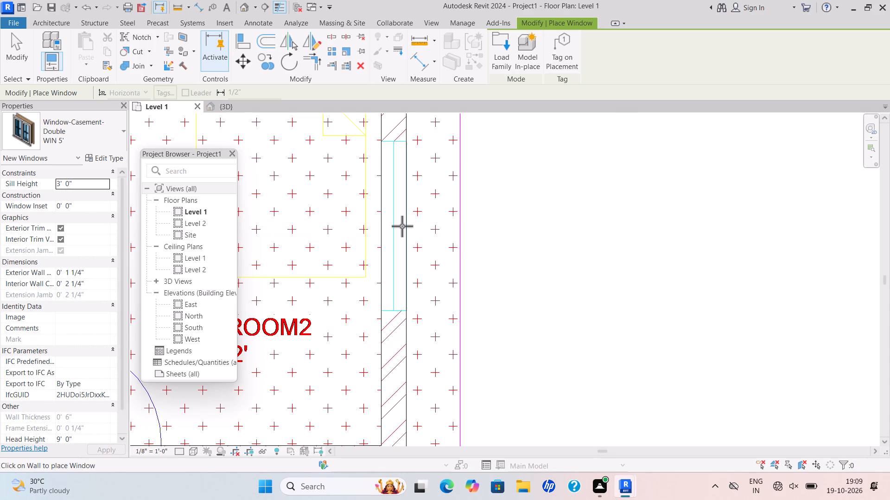
click(402, 226)
Place an outward-opening WIN 5' window at the plan's opening in Bed Room 1's side exterior wall and end placement.
scroll(520, 195, down, 2)
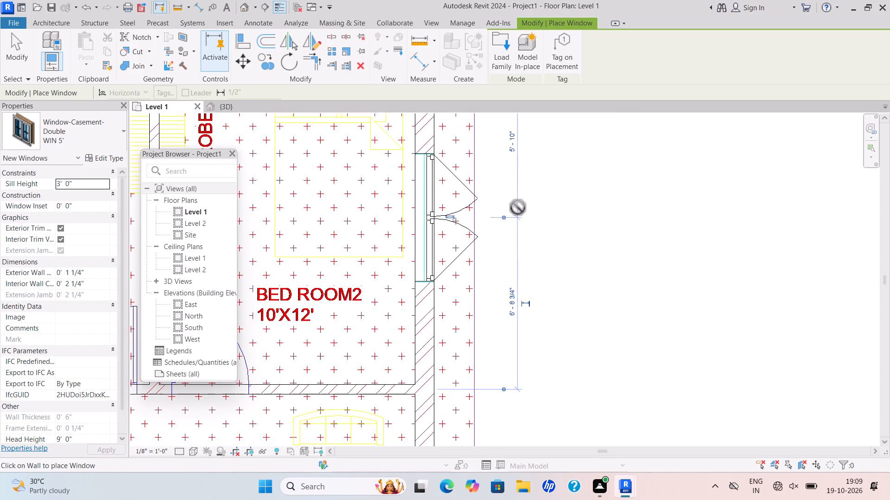
scroll(502, 218, down, 2)
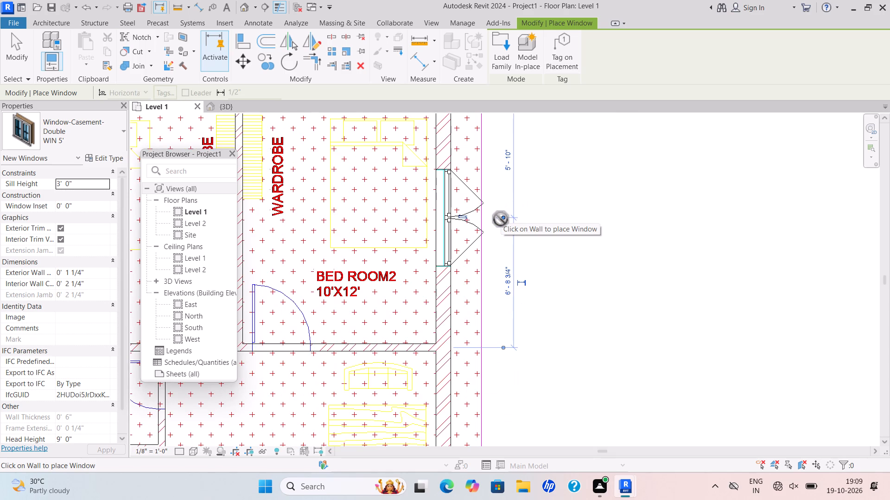
scroll(477, 234, down, 3)
middle_drag(484, 257, 507, 316)
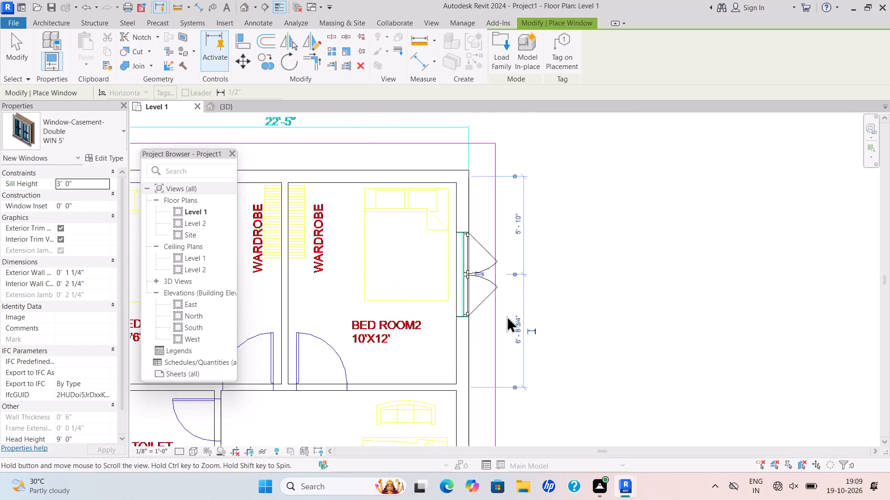
scroll(507, 316, down, 1)
middle_drag(507, 316, 505, 316)
middle_drag(261, 303, 419, 289)
scroll(404, 281, up, 6)
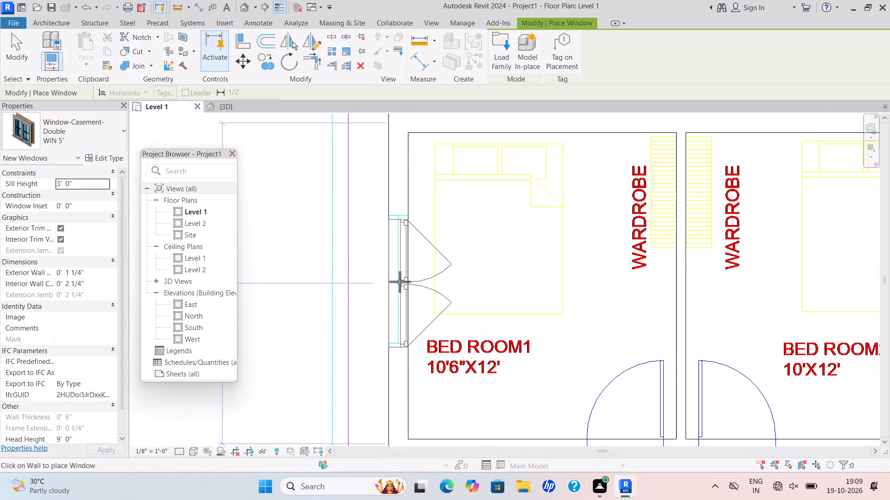
scroll(392, 274, up, 3)
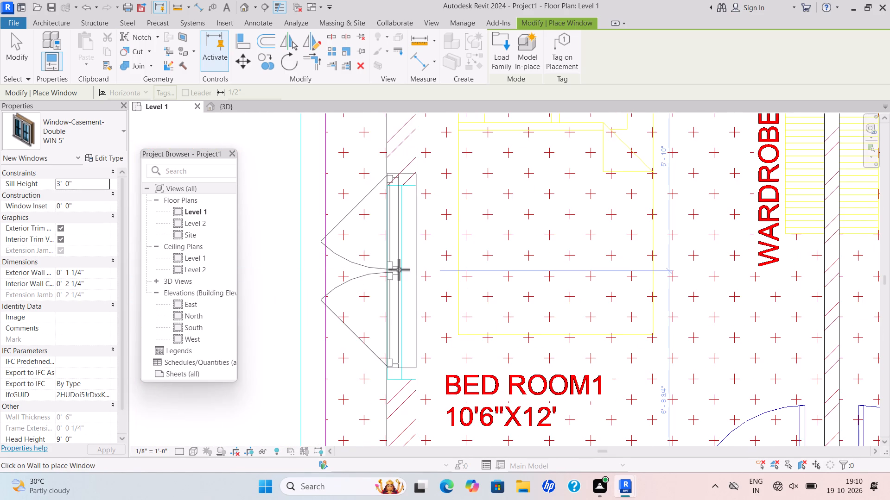
click(400, 271)
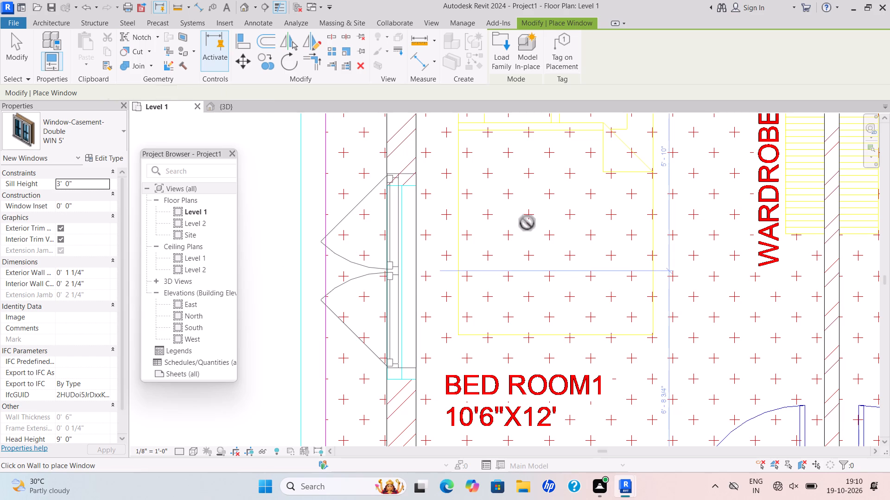
key(Escape)
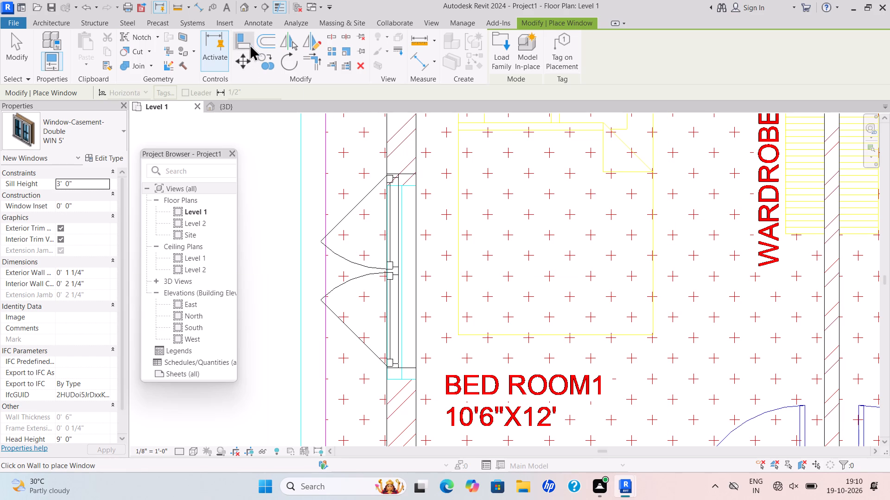
Align the upper edge of Bed Room 1's window with the upper edge of its opening in the CAD plan.
click(249, 44)
scroll(413, 186, up, 7)
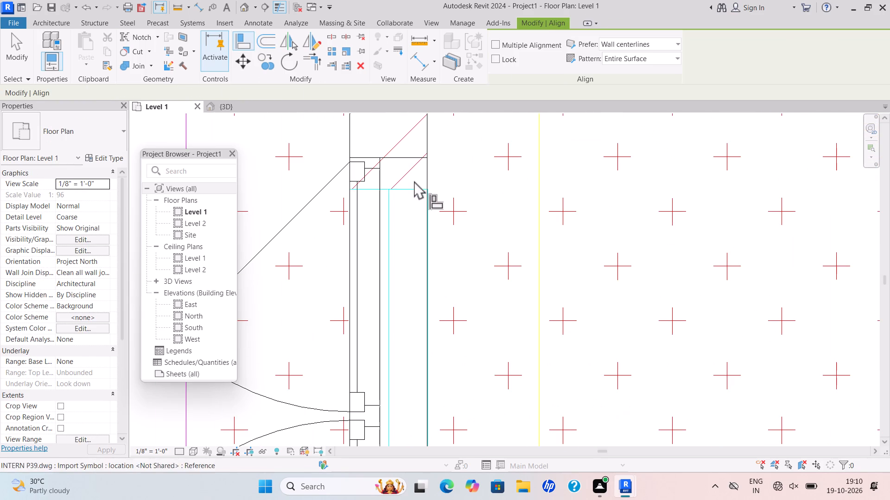
click(416, 188)
click(424, 156)
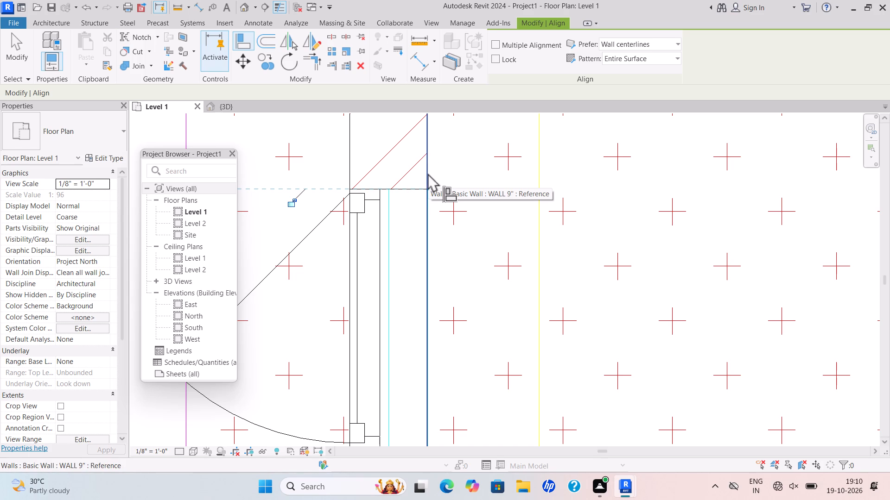
Align the toilet-side edge of the window beside the dining table with the matching edge of its CAD plan opening.
scroll(428, 183, down, 5)
scroll(425, 279, down, 6)
middle_drag(422, 279, 397, 152)
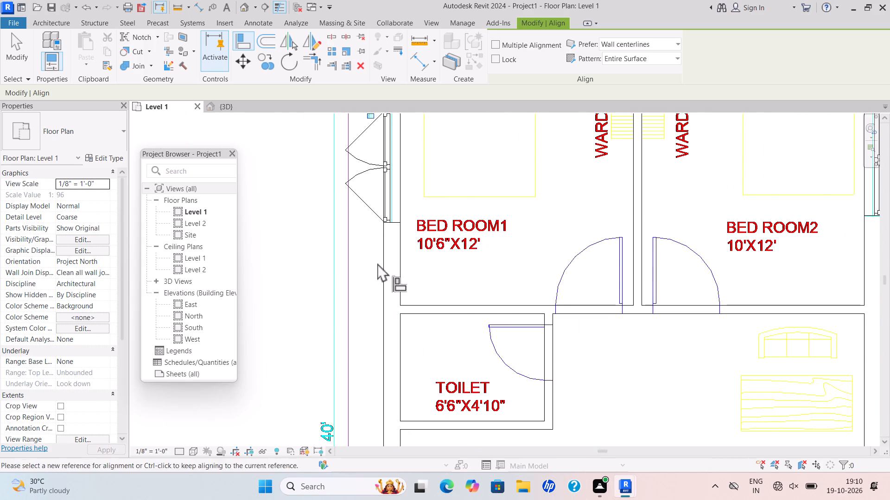
scroll(395, 361, up, 4)
scroll(393, 368, down, 4)
middle_drag(391, 359, 384, 190)
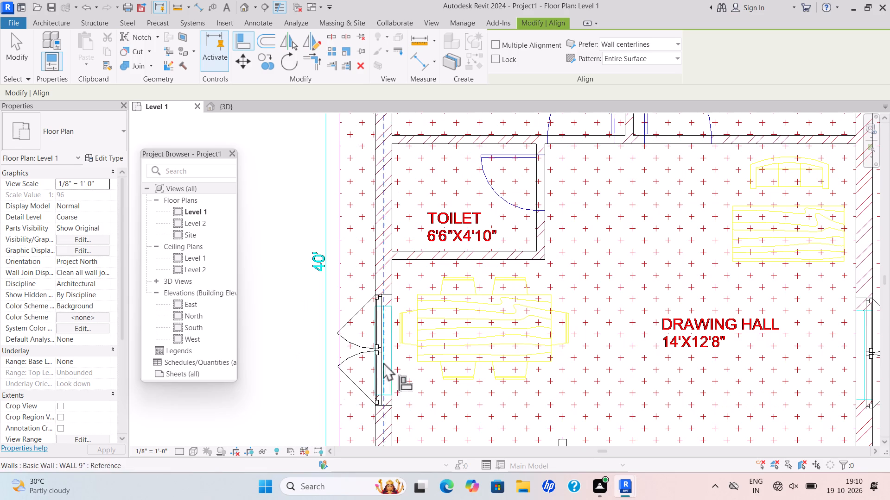
scroll(375, 292, up, 10)
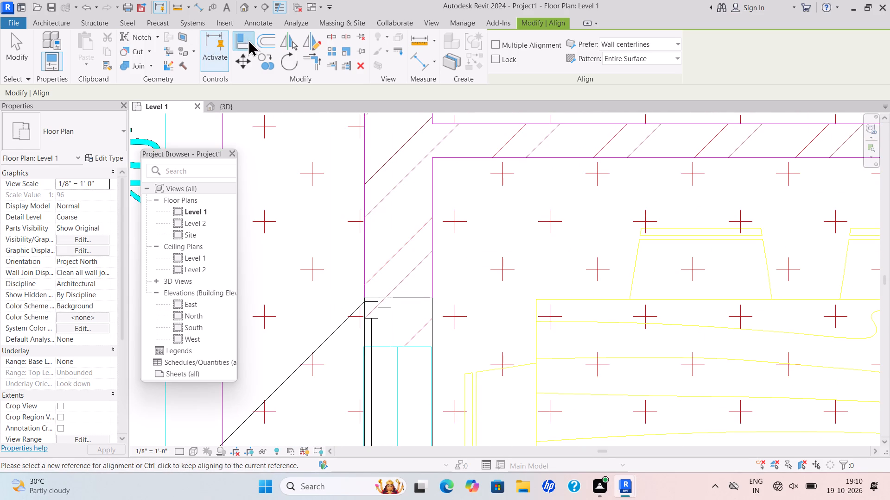
click(247, 39)
scroll(418, 384, up, 3)
click(415, 326)
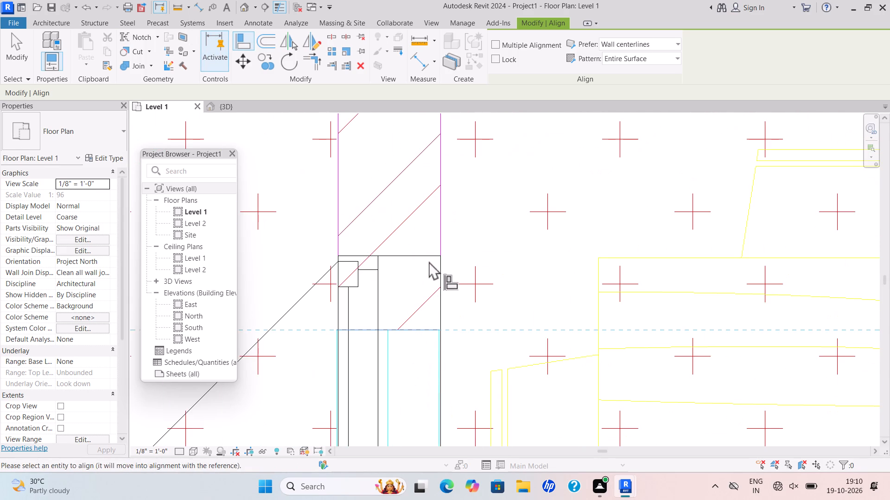
drag(430, 256, 430, 264)
scroll(434, 269, down, 17)
middle_drag(457, 327, 400, 228)
scroll(404, 239, down, 1)
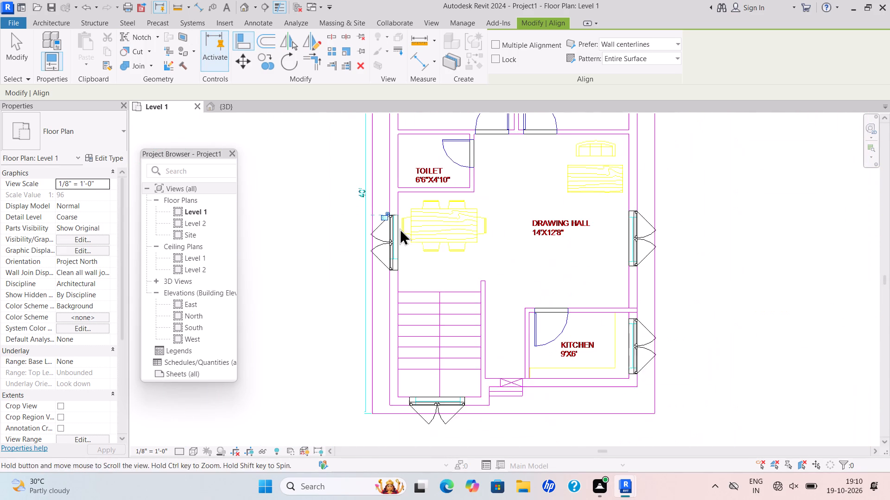
Check the placed windows around the staircase, kitchen and drawing hall against the CAD plan, and end aligning.
middle_drag(400, 228, 400, 229)
scroll(395, 394, up, 6)
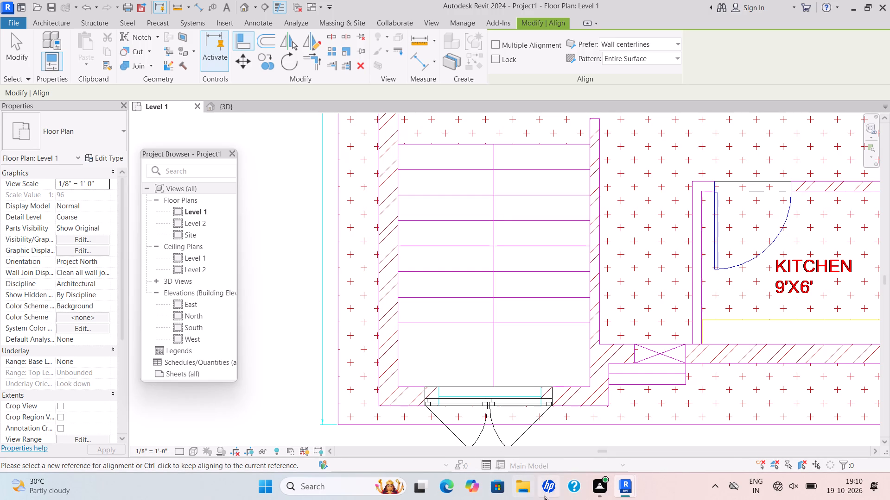
scroll(532, 294, down, 6)
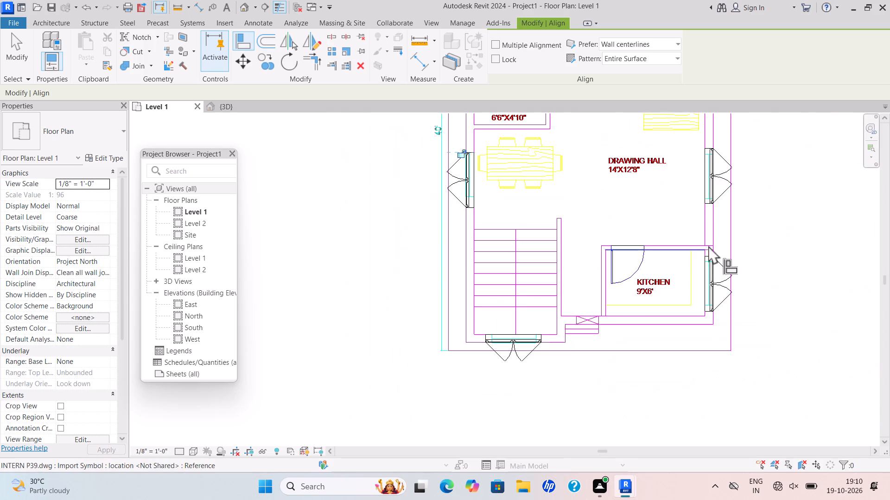
scroll(712, 254, down, 2)
middle_drag(712, 255, 343, 425)
middle_drag(360, 403, 475, 286)
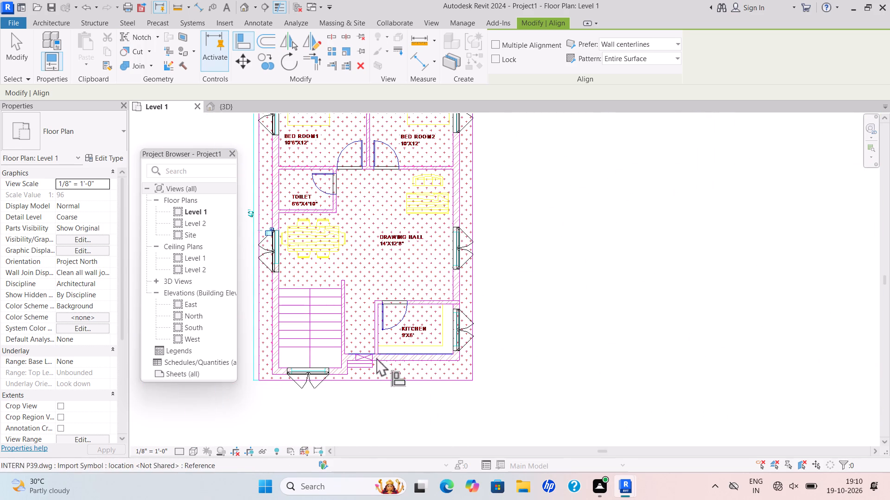
scroll(375, 359, up, 4)
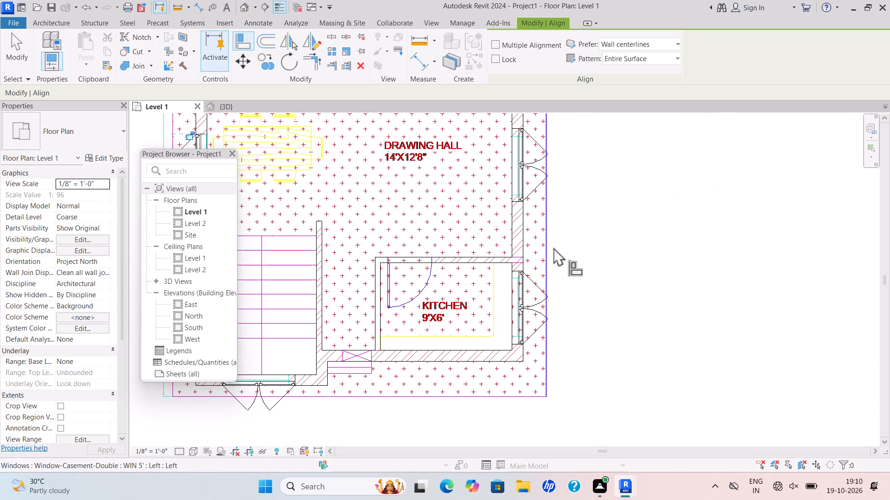
scroll(553, 248, down, 4)
middle_drag(559, 295, 561, 301)
key(Escape)
Start loading a window family and browse drive C: to the Libraries folder under ProgramData, Autodesk, RVT 2024.
click(49, 23)
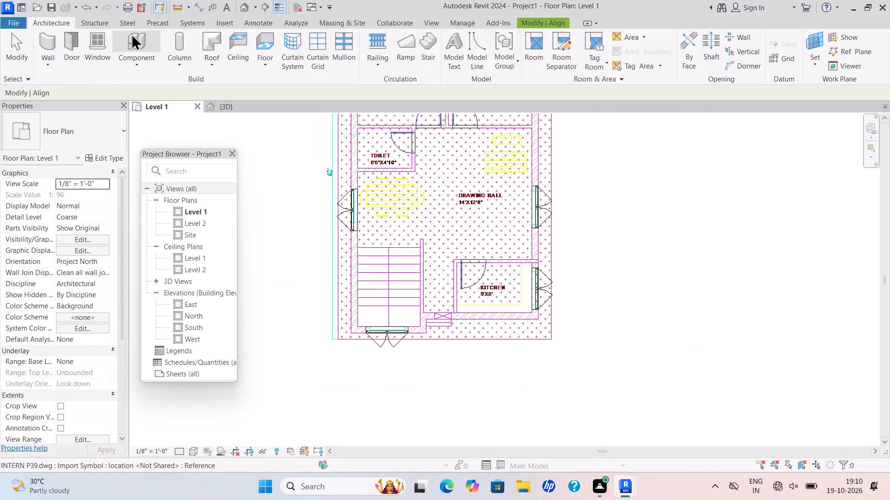
click(101, 48)
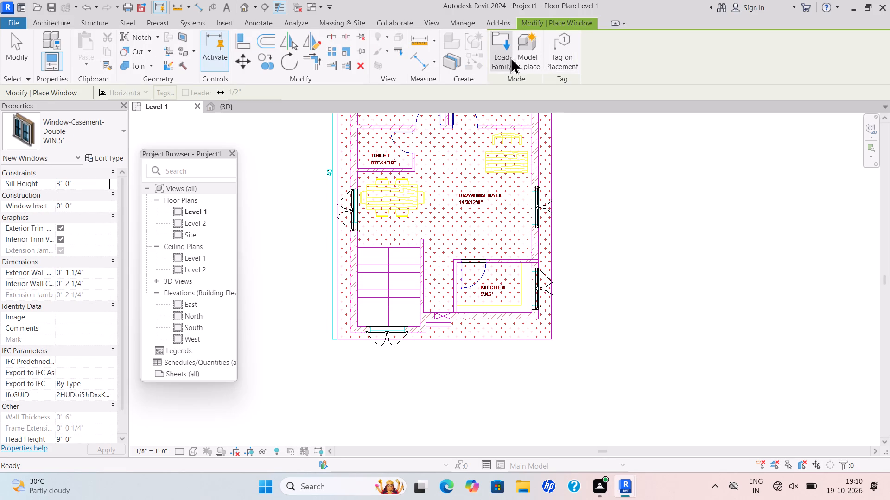
double_click(505, 57)
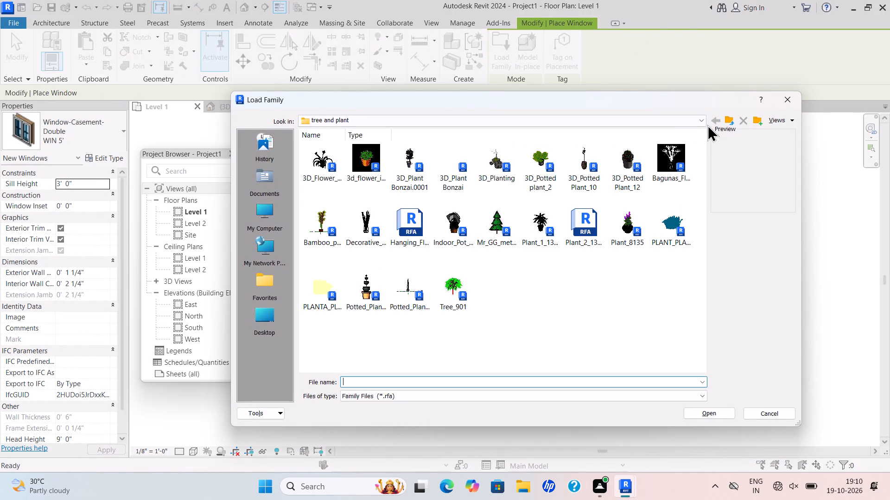
click(703, 120)
click(355, 144)
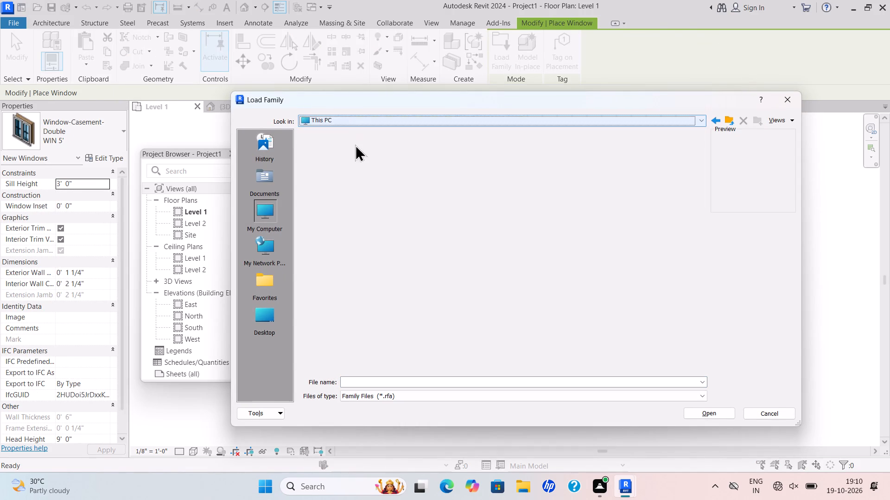
double_click(323, 172)
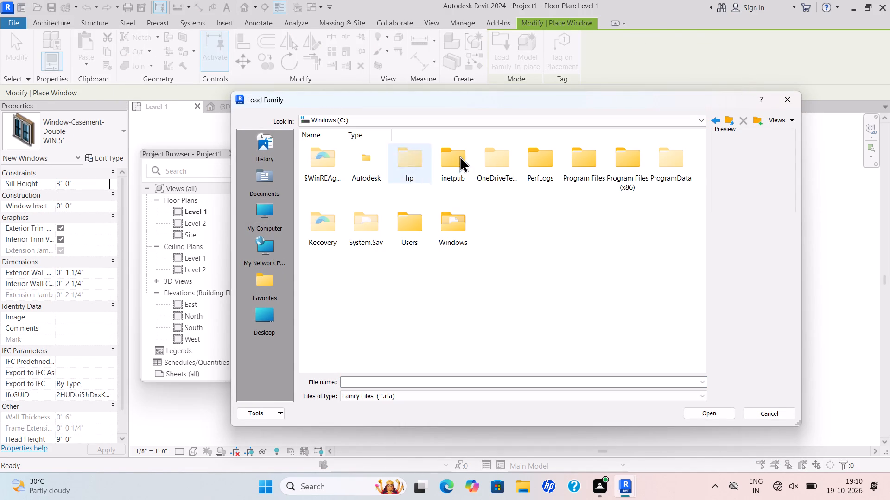
click(671, 169)
double_click(668, 169)
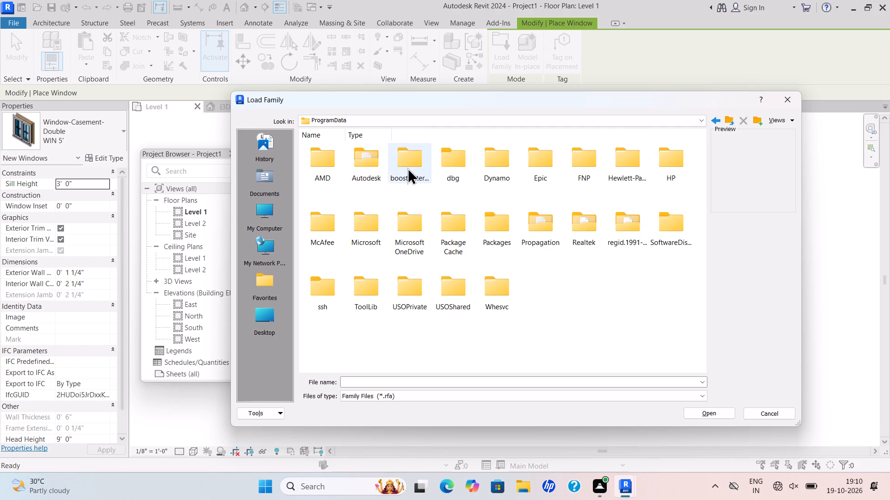
double_click(377, 170)
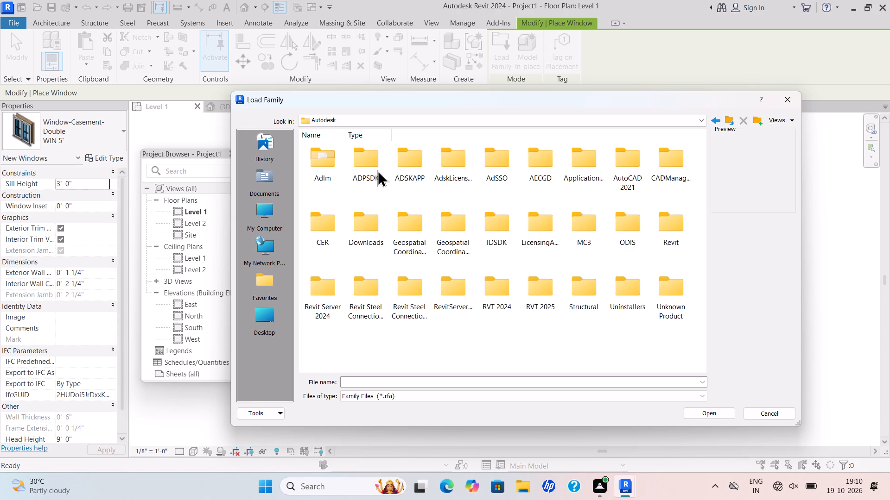
click(508, 299)
double_click(505, 299)
double_click(498, 295)
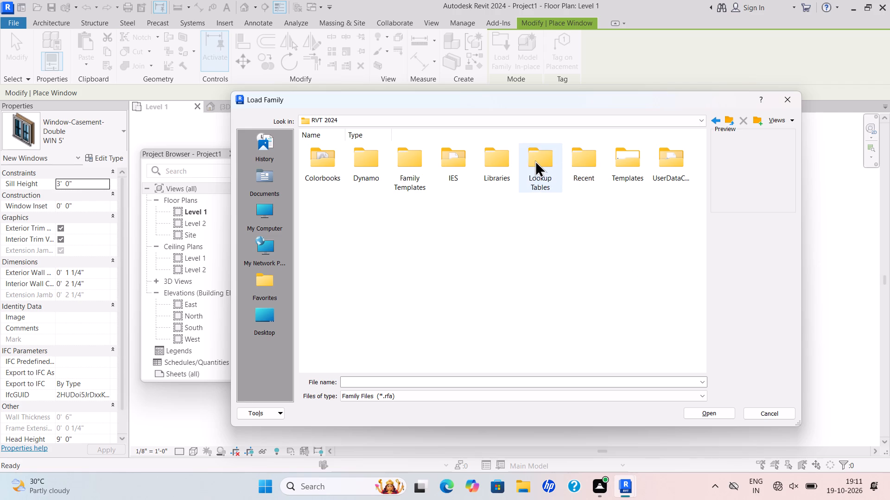
double_click(502, 162)
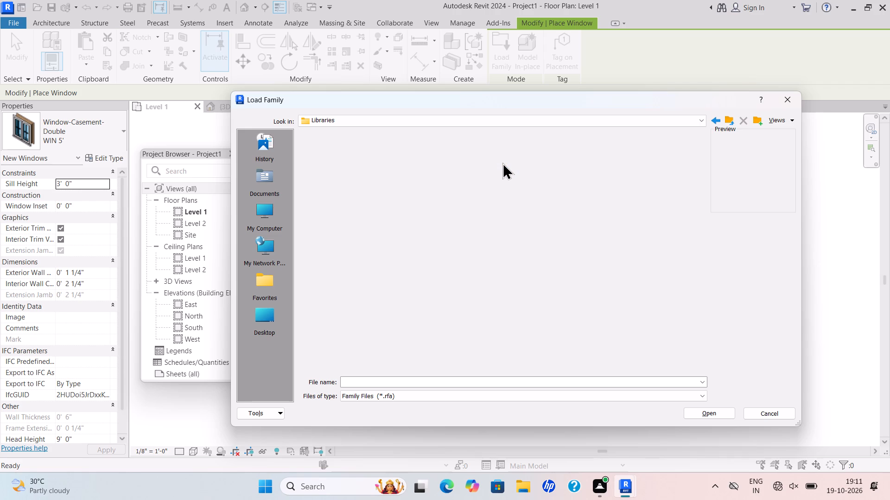
Load the Window-Louvers family from the Windows folder of the English-Imperial US library.
double_click(451, 171)
double_click(338, 170)
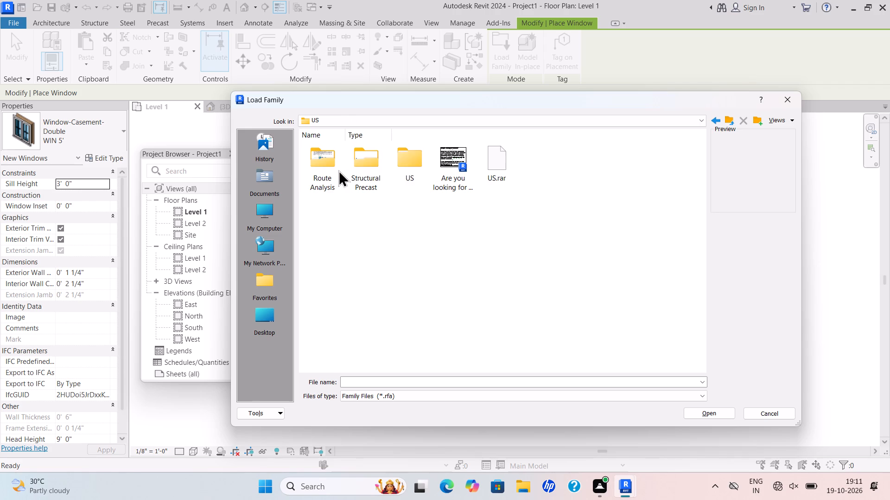
double_click(404, 171)
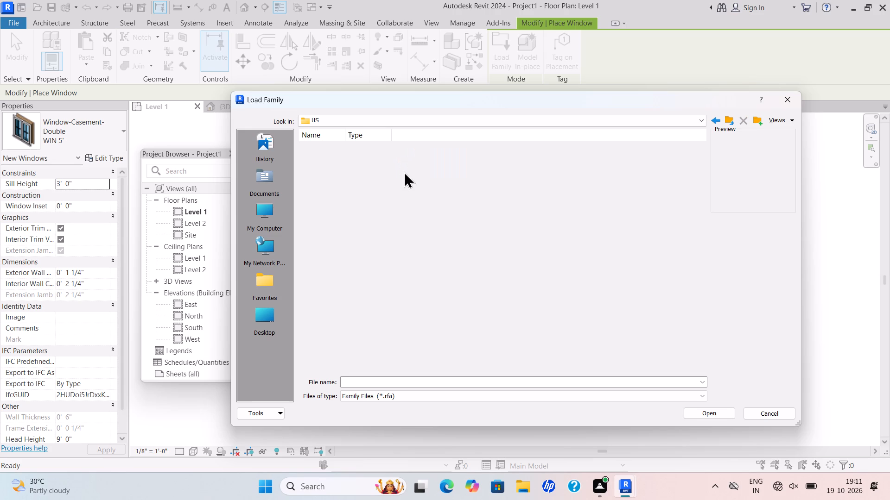
double_click(316, 165)
scroll(486, 211, down, 8)
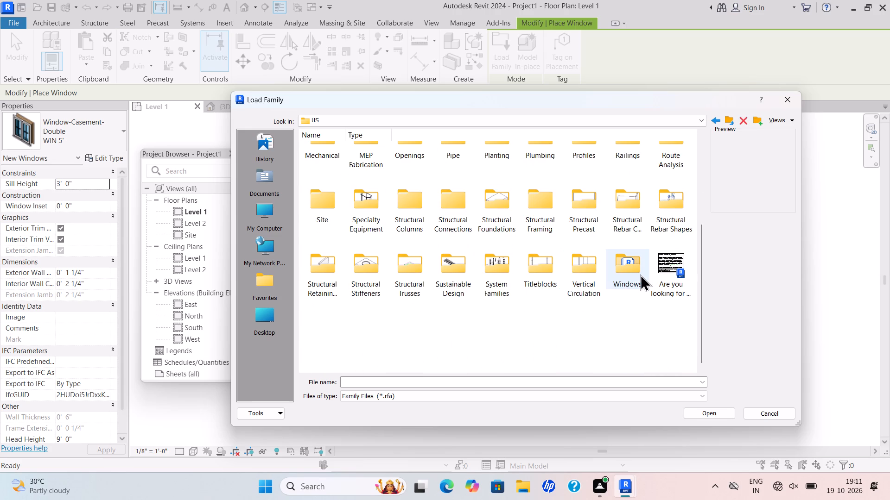
double_click(640, 274)
scroll(646, 274, down, 16)
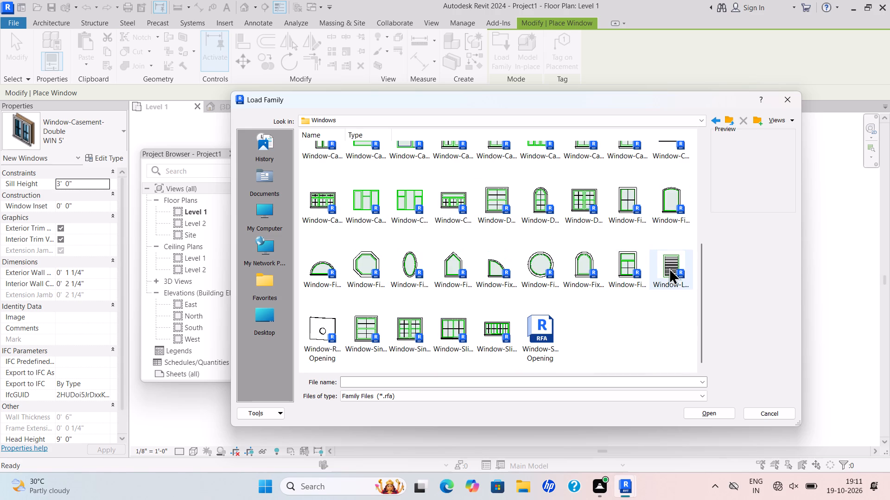
triple_click(675, 265)
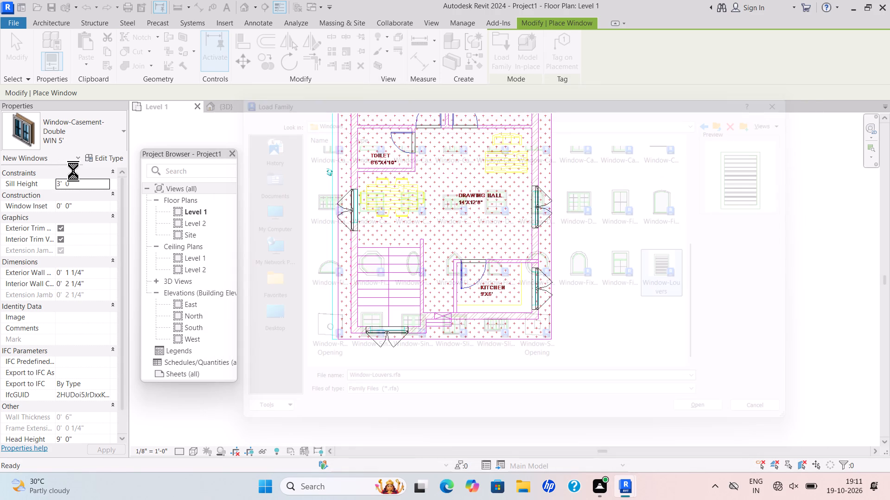
Place a 24" x 24" Window-Louvers window with a 7' sill height in the toilet's exterior wall, about 2' 4" from the Bed Room 1 partition.
drag(82, 186, 38, 202)
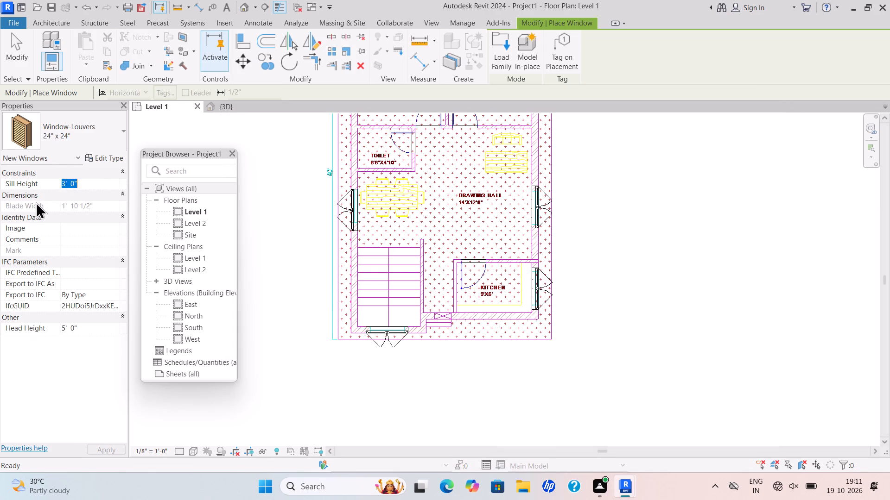
key(BackSpace)
text(7')
key(Return)
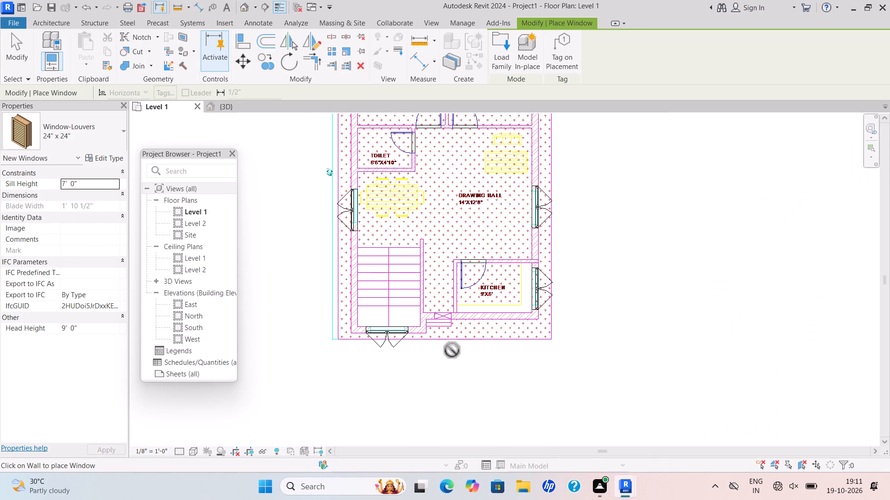
middle_drag(514, 293, 492, 354)
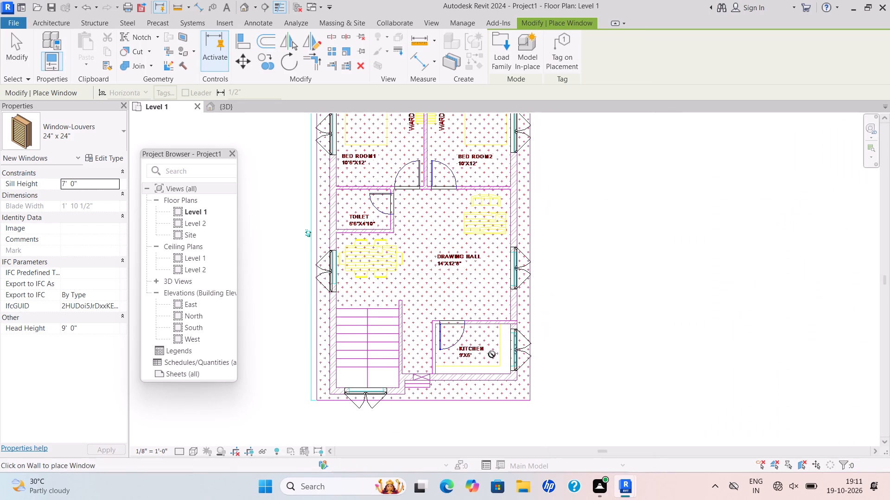
scroll(409, 384, up, 4)
scroll(566, 317, down, 5)
middle_drag(566, 321, 531, 439)
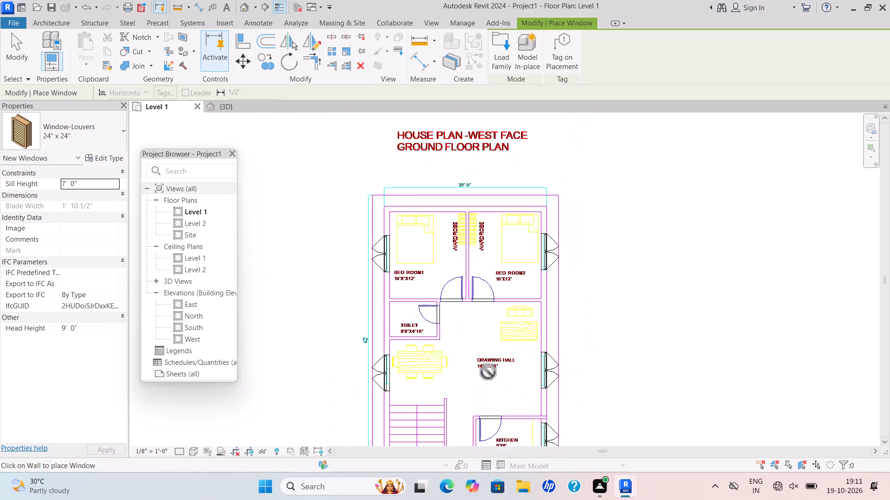
scroll(369, 328, up, 10)
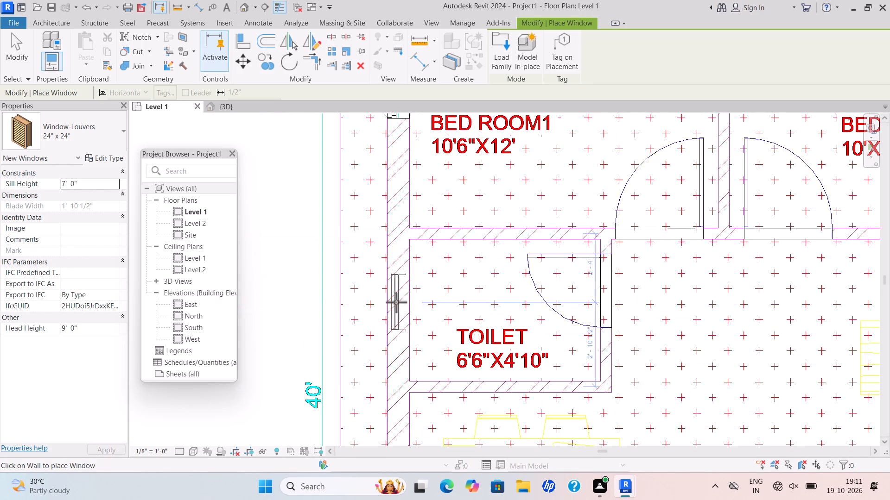
click(395, 302)
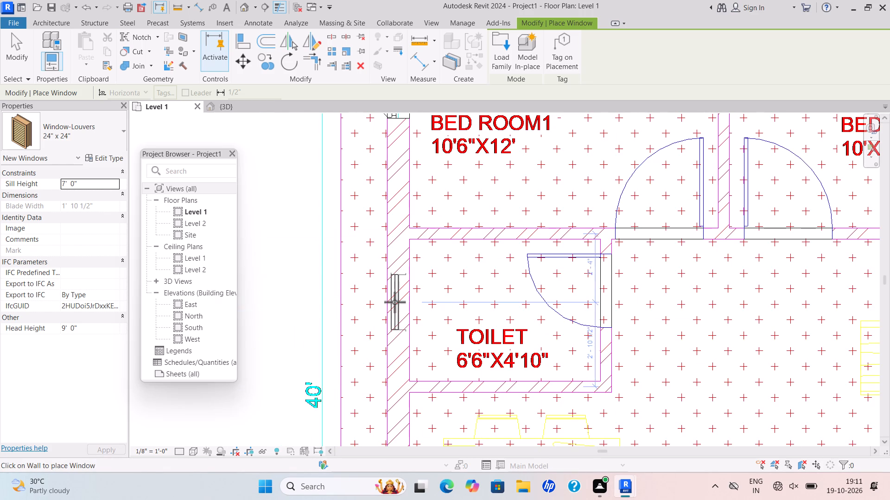
scroll(476, 275, down, 10)
middle_drag(505, 278, 423, 277)
scroll(505, 278, down, 2)
key(Escape)
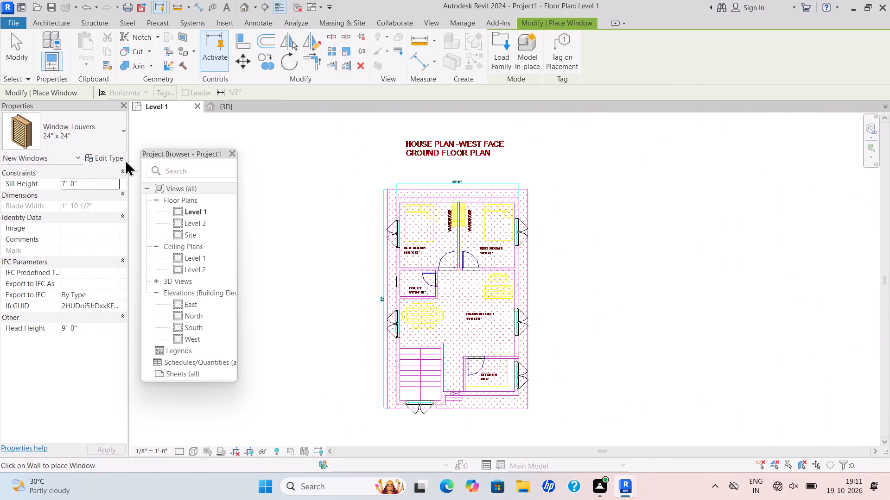
key(Escape)
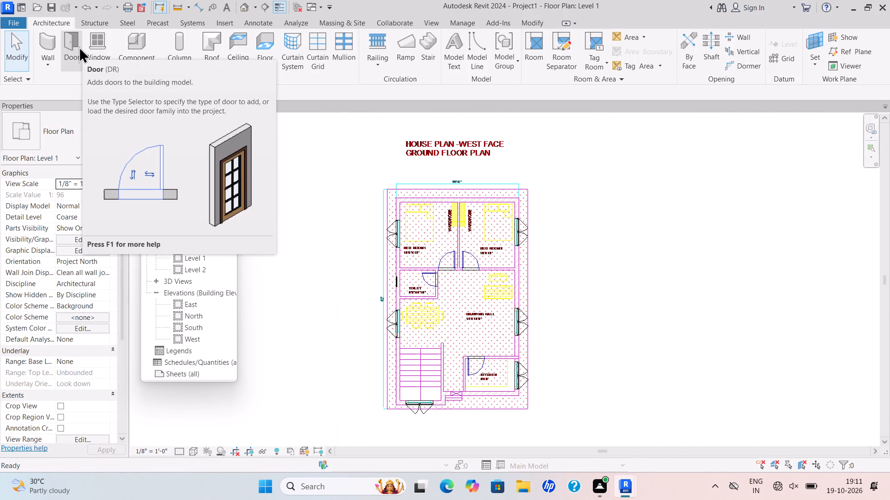
Duplicate the Single-Flush 36" x 84" door type as DOOR 3'.
click(67, 58)
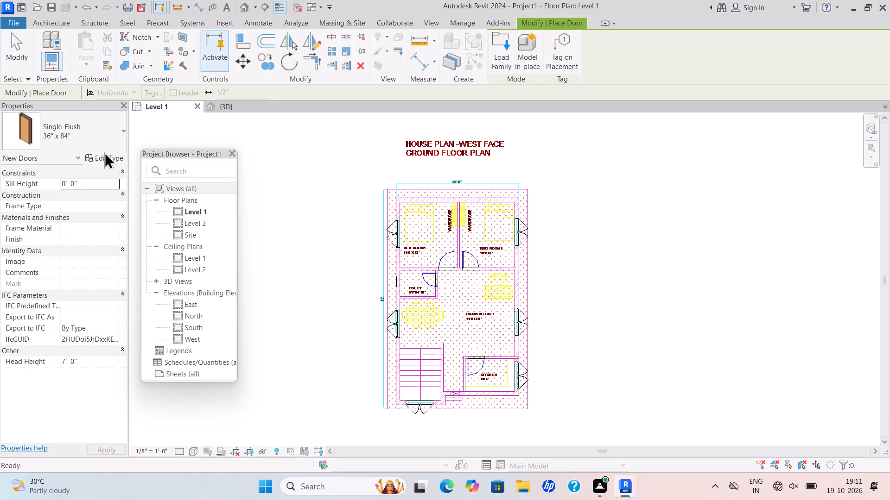
click(117, 156)
click(753, 105)
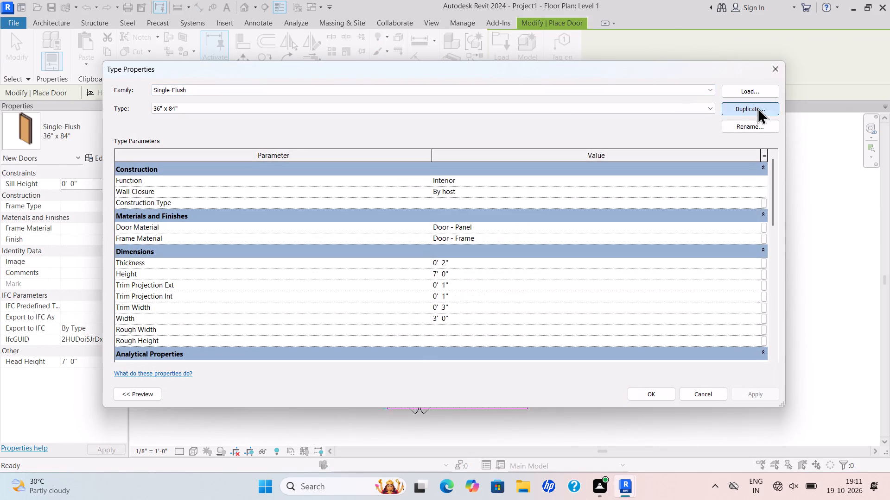
key(BackSpace)
text(DOOR)
key(space)
text(3')
key(Return)
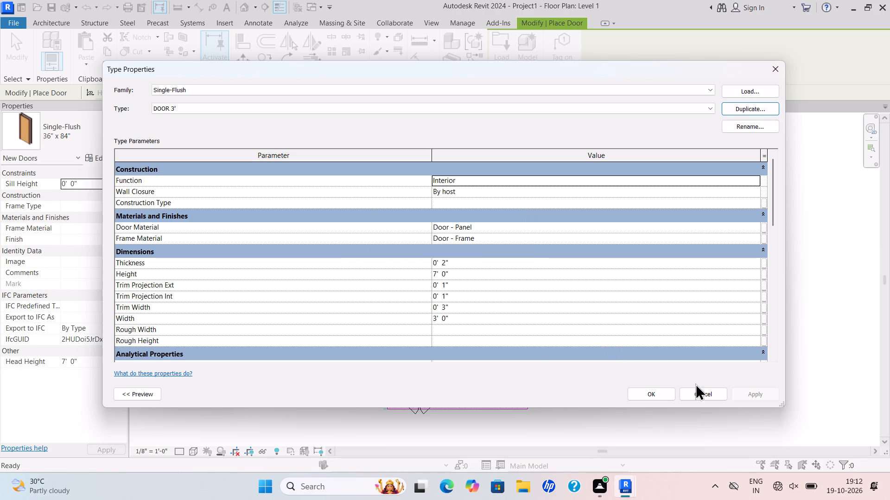
click(664, 394)
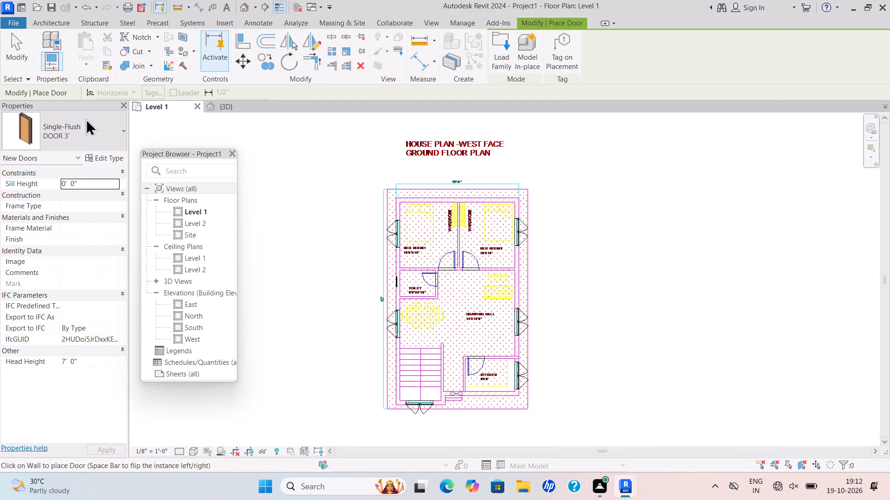
Duplicate the Single-Flush 36" x 84" door type as DOOR 2'6" and set its width to 2' 6".
click(124, 133)
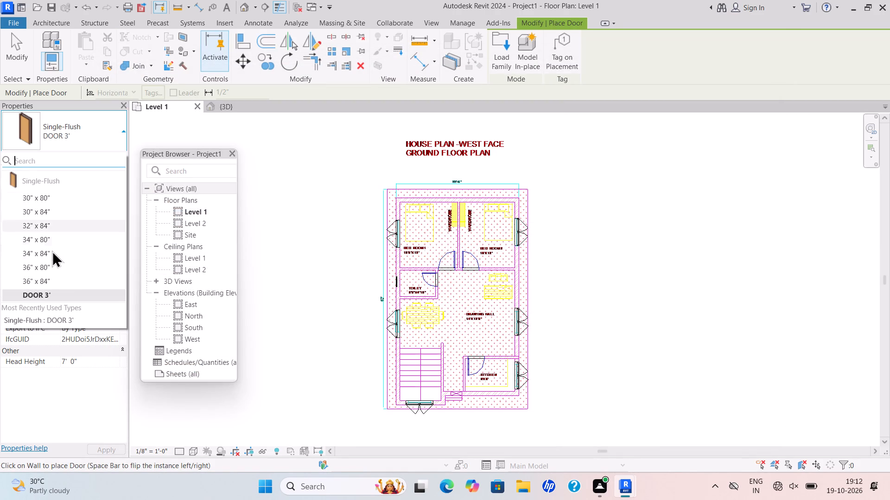
click(62, 281)
click(93, 154)
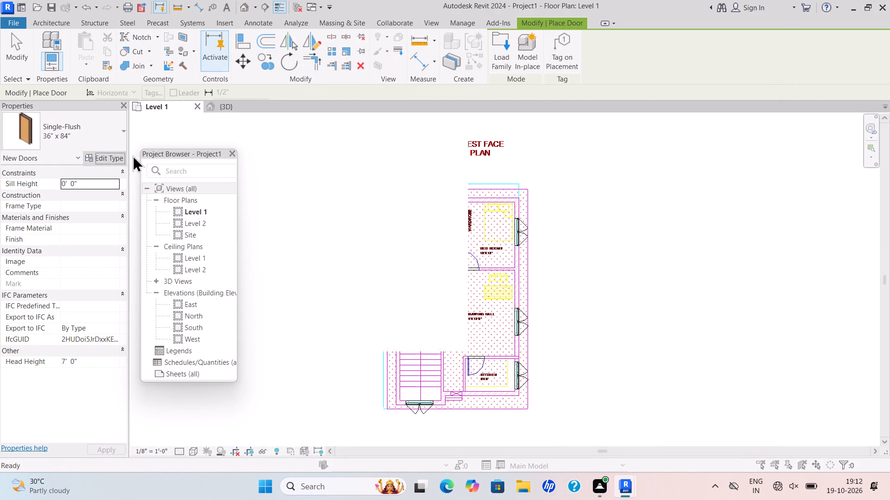
click(760, 107)
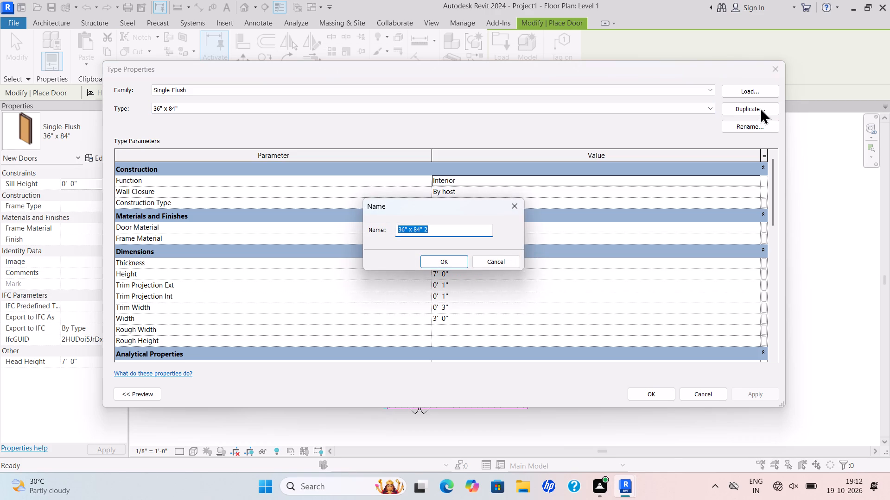
key(BackSpace)
text(DOOR 2')
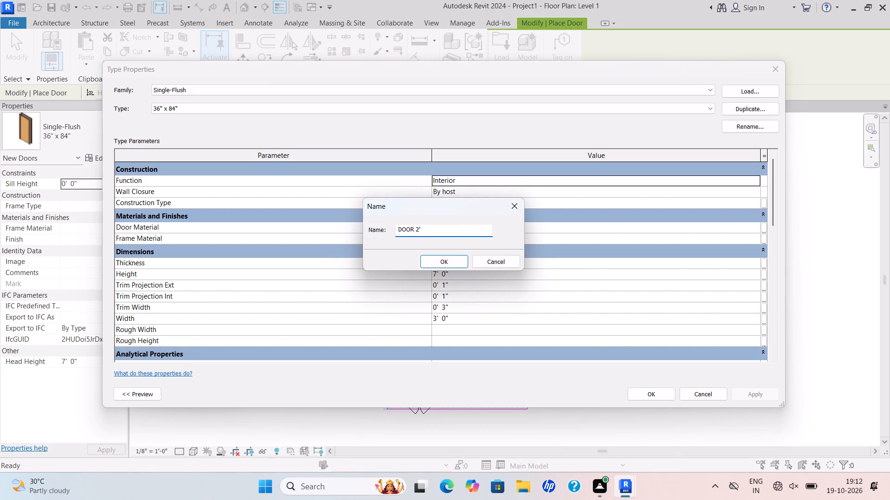
text(6")
key(Return)
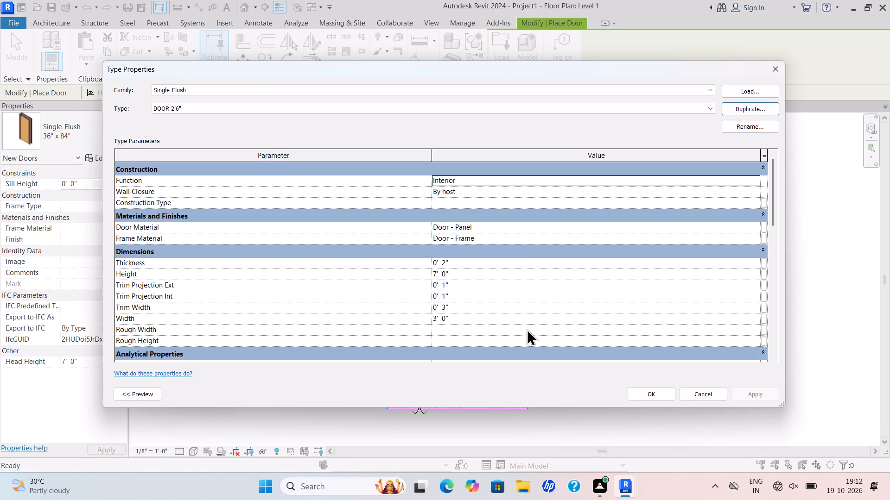
drag(464, 321, 441, 334)
key(BackSpace)
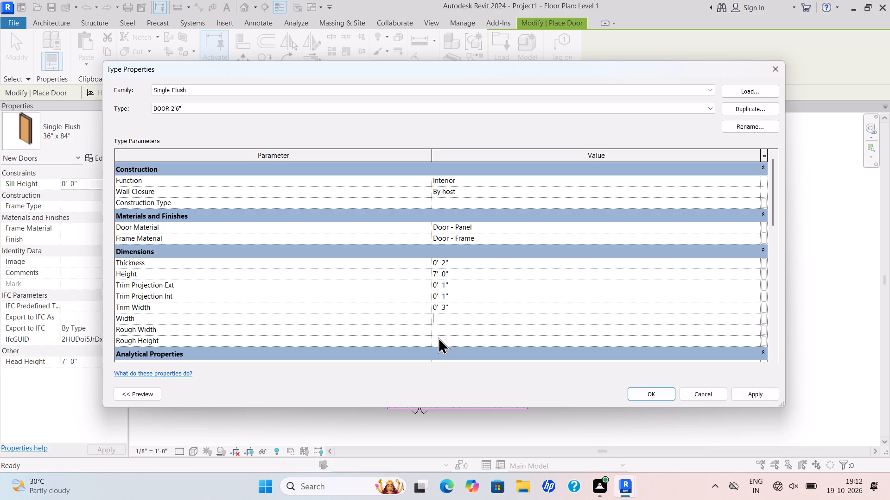
text(2'6")
key(Return)
click(750, 395)
click(652, 393)
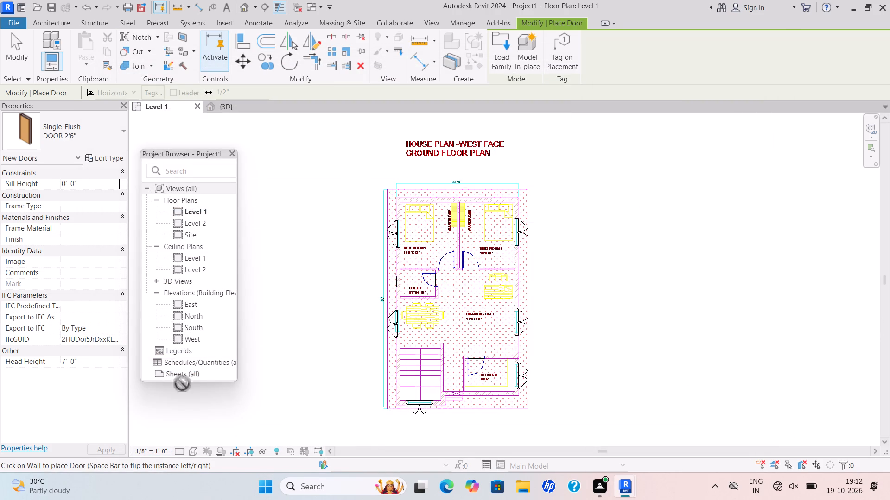
Place a DOOR 2'6" in the toilet's wall at the plan's opening, swinging inward, centred about 2' from the Bed Room 1 partition.
scroll(347, 299, up, 6)
scroll(246, 333, up, 6)
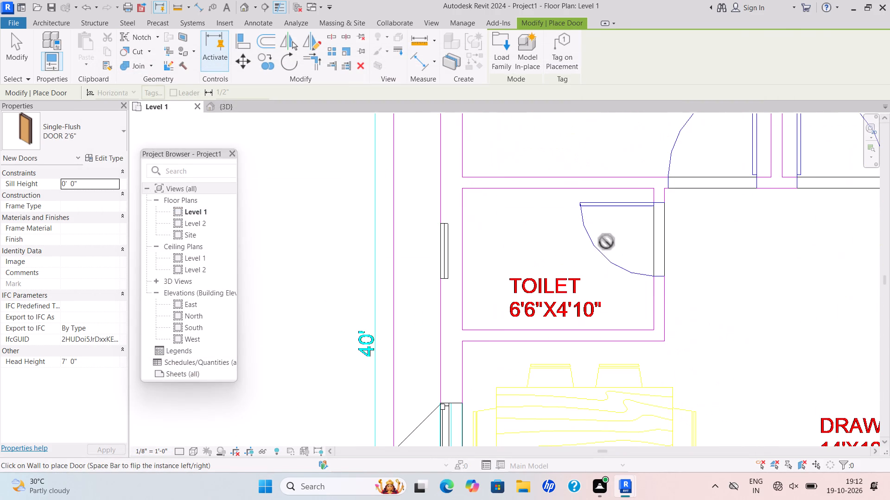
click(651, 240)
Place mirrored DOOR 3' doors at the Bed Room 1 and Bed Room 2 openings, each centred about 2' from the partition between the rooms.
scroll(675, 227, down, 9)
middle_drag(649, 223, 644, 222)
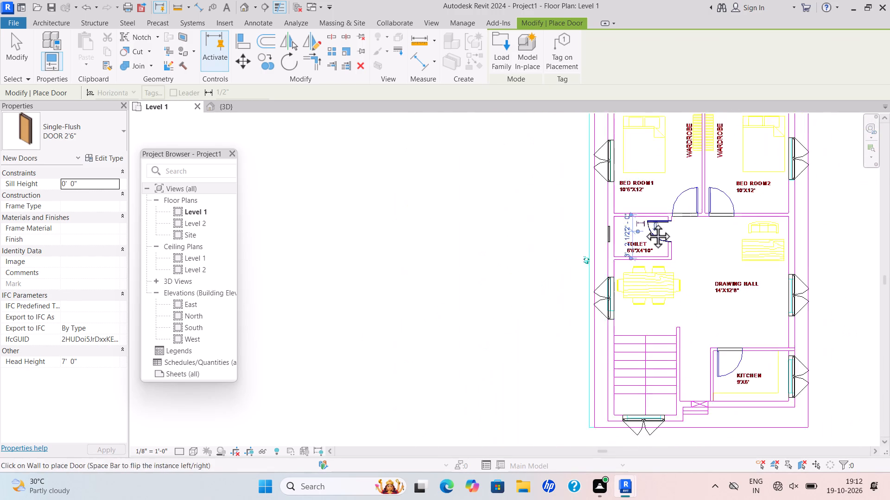
scroll(644, 222, down, 1)
middle_drag(644, 222, 601, 217)
scroll(642, 368, up, 6)
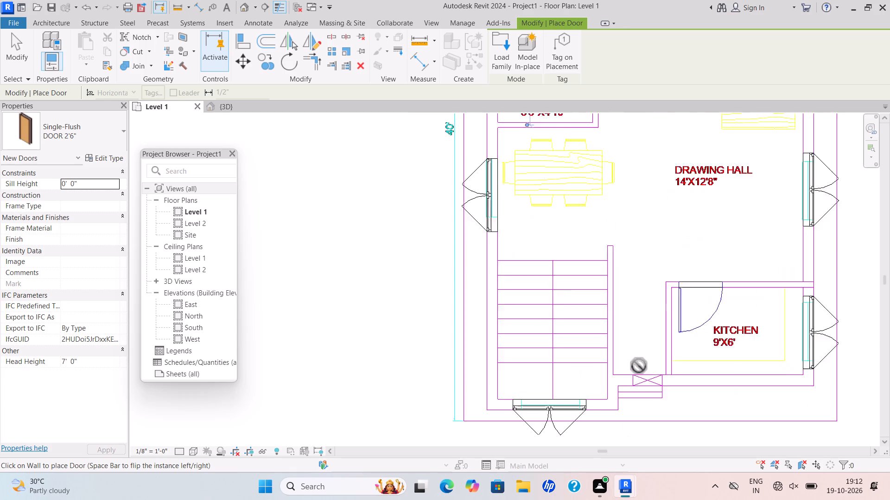
scroll(639, 366, up, 1)
scroll(693, 200, up, 1)
scroll(687, 204, down, 4)
middle_drag(671, 226, 624, 281)
scroll(629, 276, down, 1)
middle_drag(629, 257, 598, 306)
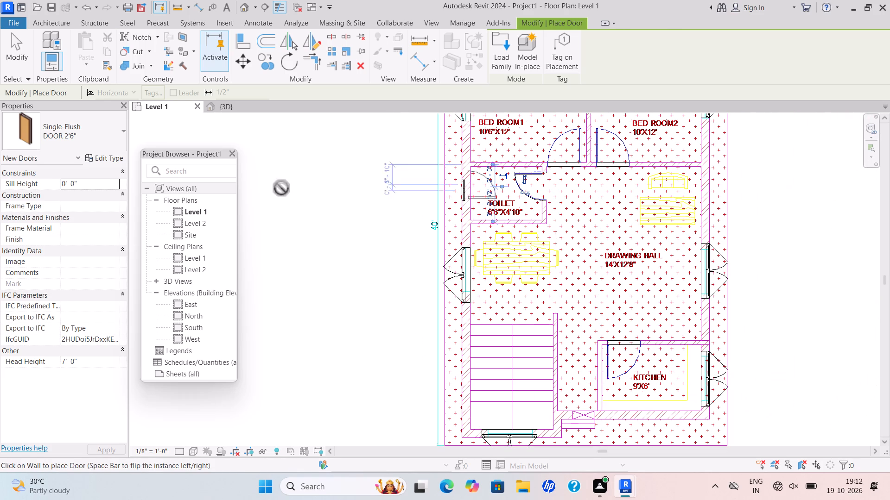
click(121, 130)
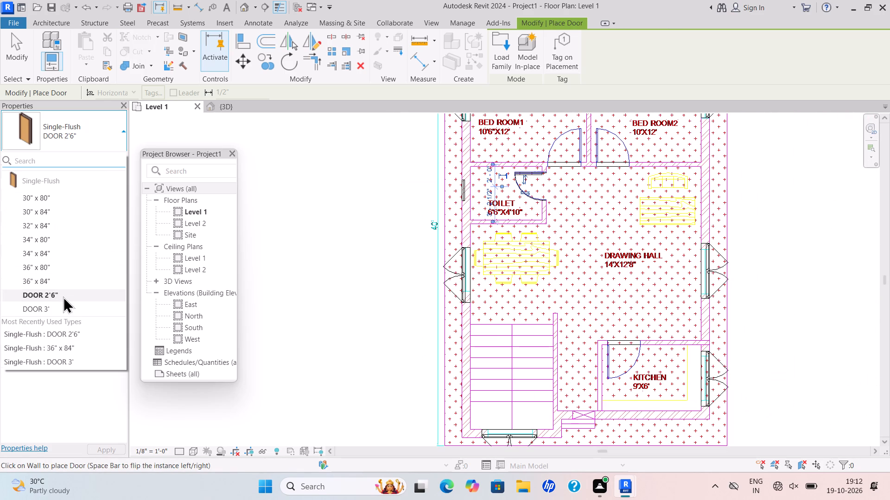
click(67, 305)
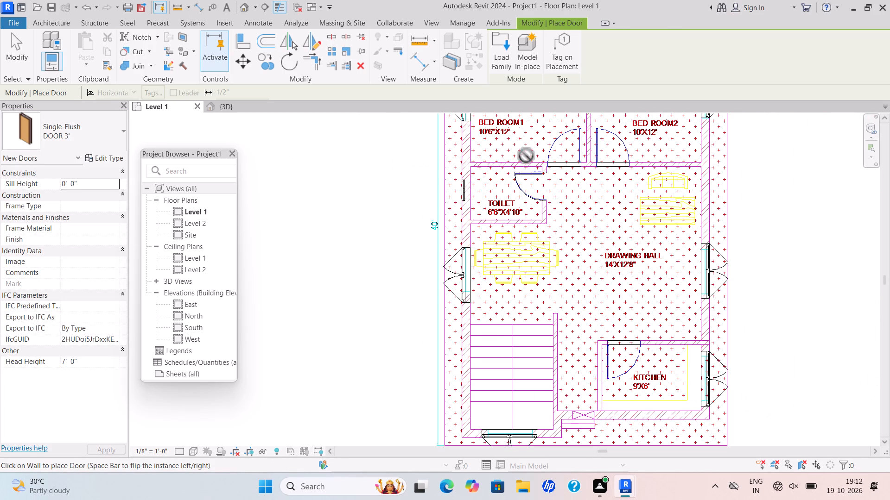
scroll(559, 146, down, 1)
middle_drag(561, 146, 397, 212)
scroll(403, 212, up, 6)
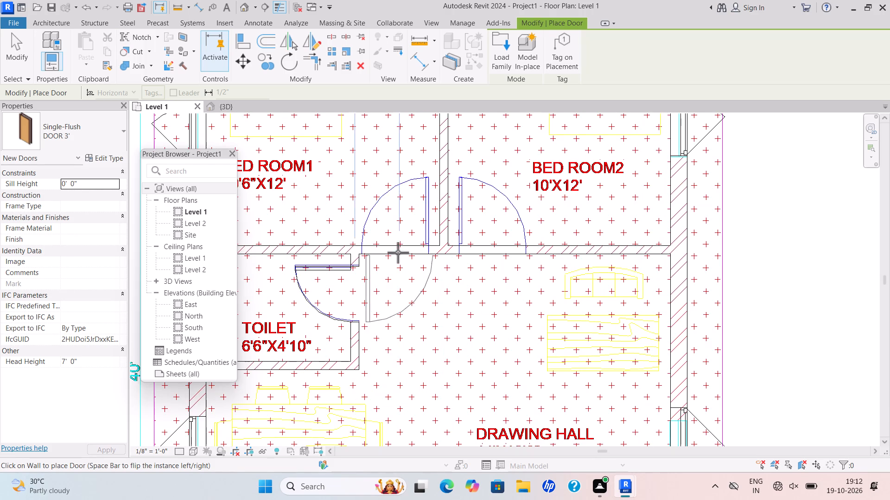
click(397, 242)
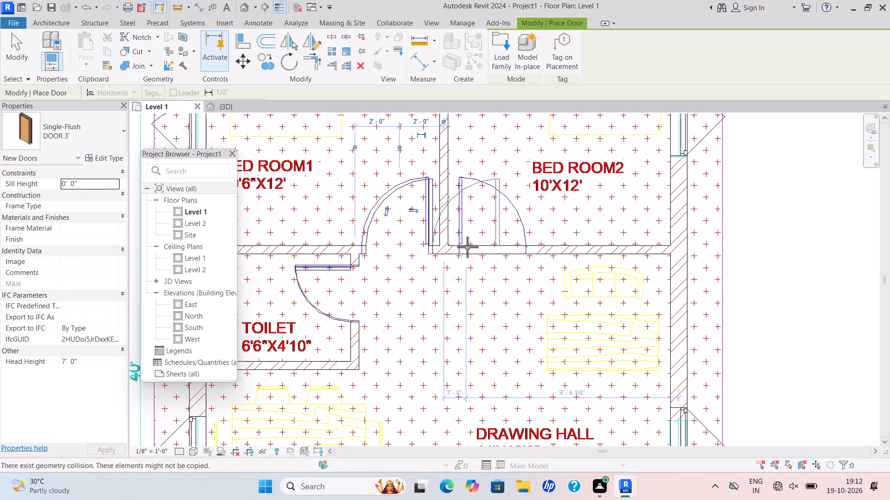
key(space)
click(487, 249)
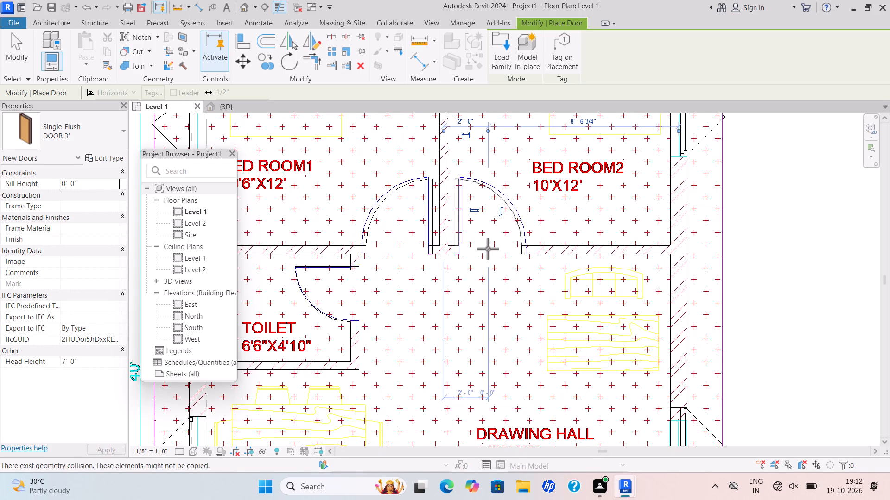
Place a DOOR 3' at the kitchen opening facing the drawing hall, swinging into the kitchen to match the plan.
scroll(458, 296, down, 6)
middle_drag(458, 295, 448, 200)
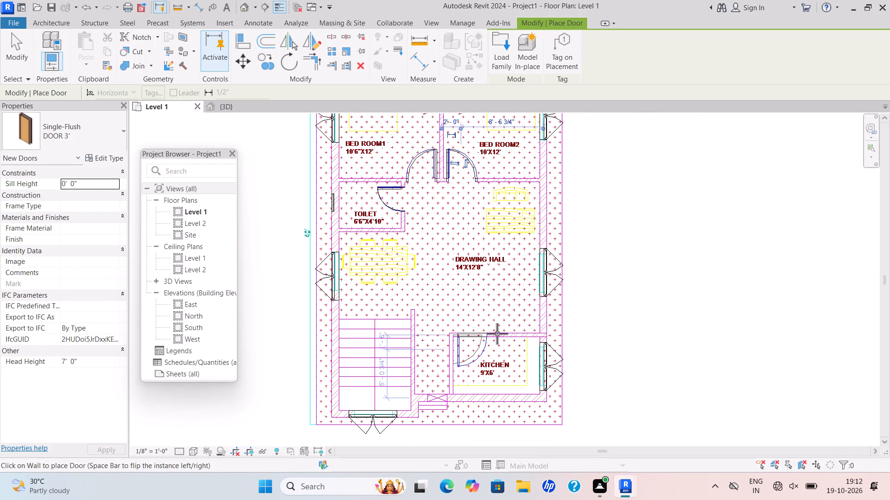
scroll(497, 330, up, 4)
key(space)
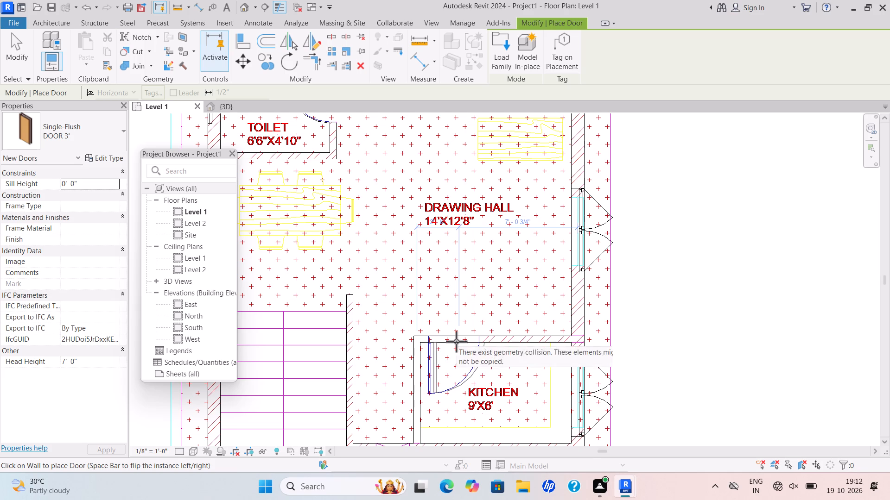
click(455, 341)
Place a DOOR 3' swinging inward at the entrance steps beside the kitchen, centred about 1' 10 7/8" from each side wall, and finish door placement.
scroll(461, 341, down, 5)
middle_drag(454, 334, 482, 219)
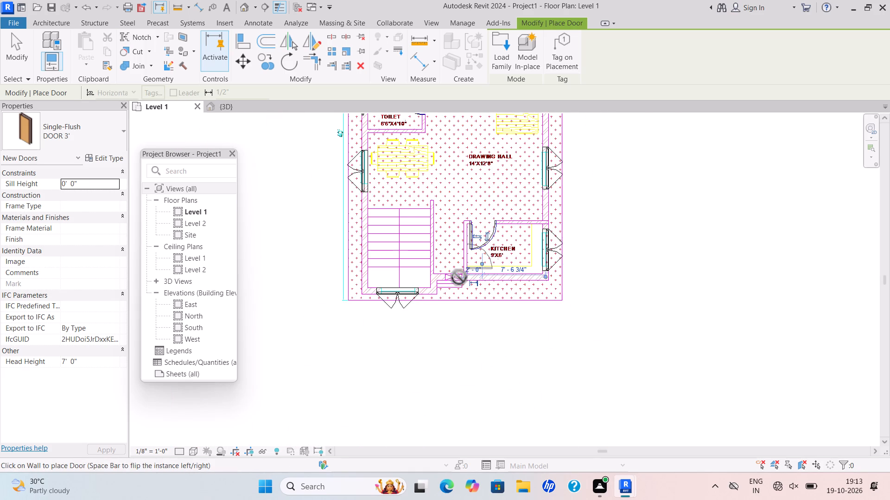
scroll(451, 279, up, 6)
click(452, 266)
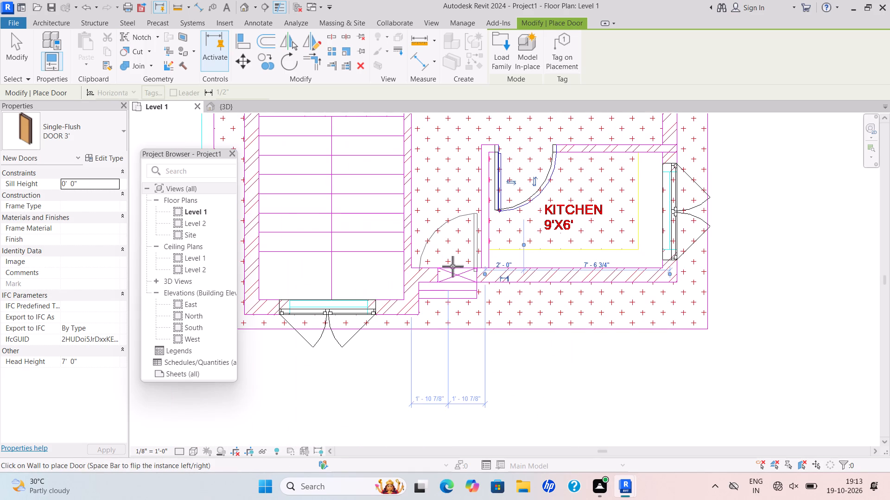
scroll(522, 213, down, 10)
middle_drag(522, 213, 511, 241)
middle_drag(493, 257, 470, 282)
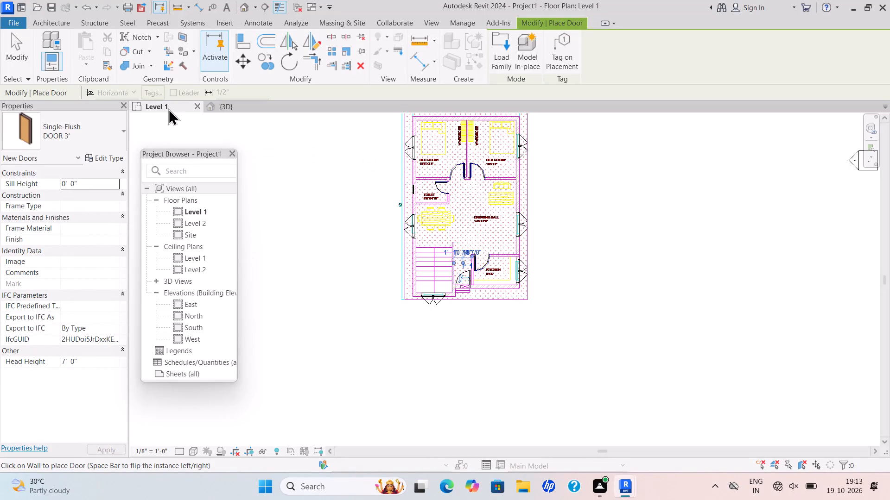
scroll(484, 287, up, 4)
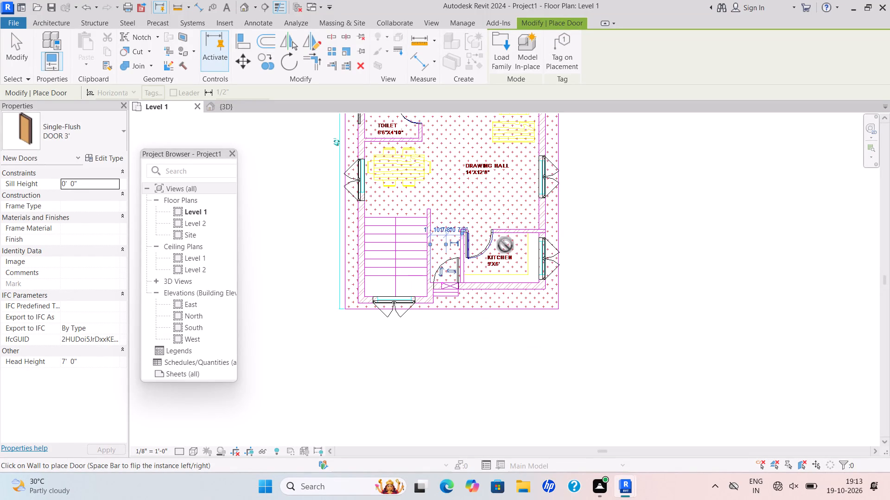
key(Escape)
middle_drag(491, 205, 460, 300)
scroll(462, 292, down, 2)
key(Escape)
scroll(388, 222, up, 5)
key(Escape)
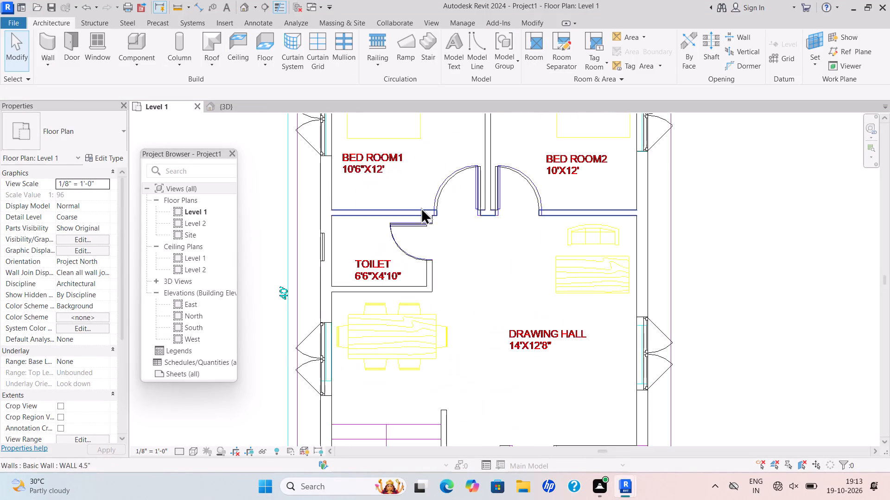
scroll(421, 207, up, 12)
key(Escape)
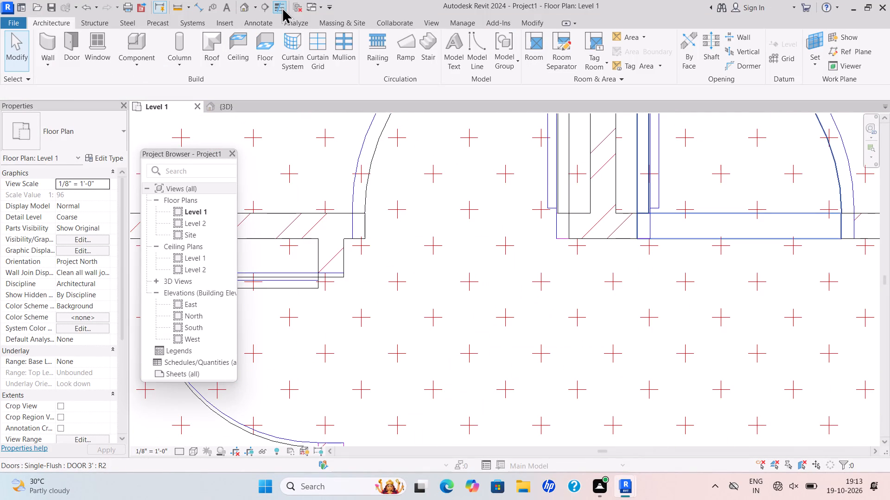
Align the toilet door's upper jamb with the opening edge in the linked CAD plan.
click(526, 23)
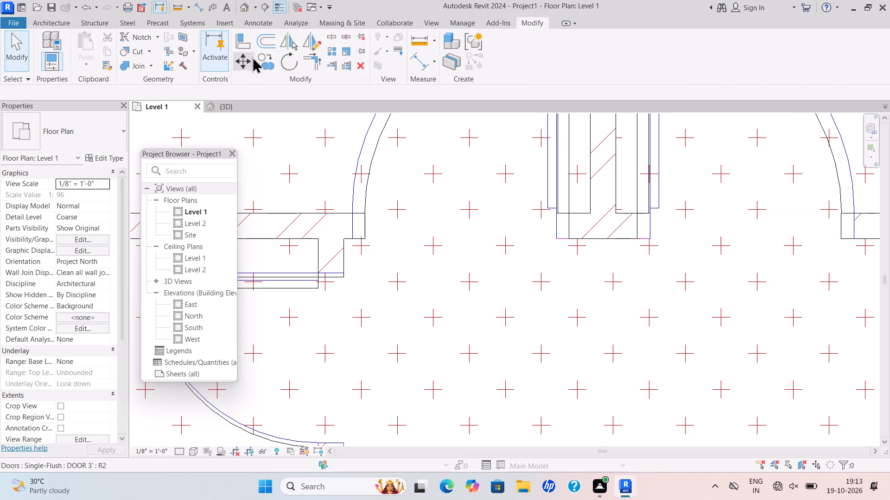
click(246, 45)
scroll(323, 269, up, 4)
middle_drag(368, 248, 598, 184)
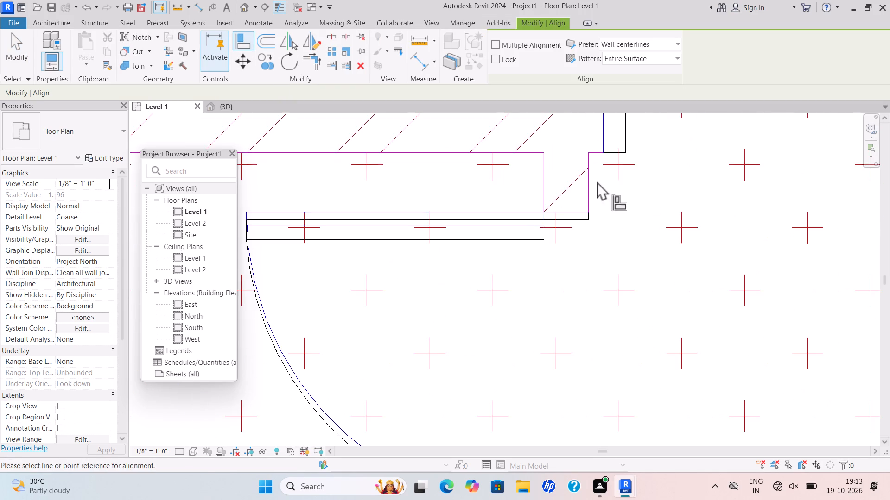
scroll(516, 222, up, 2)
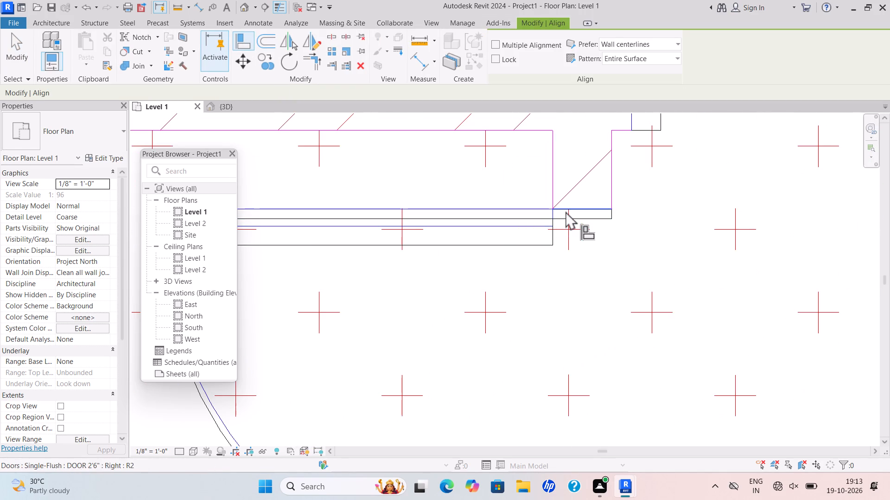
click(569, 206)
click(566, 219)
scroll(582, 207, down, 5)
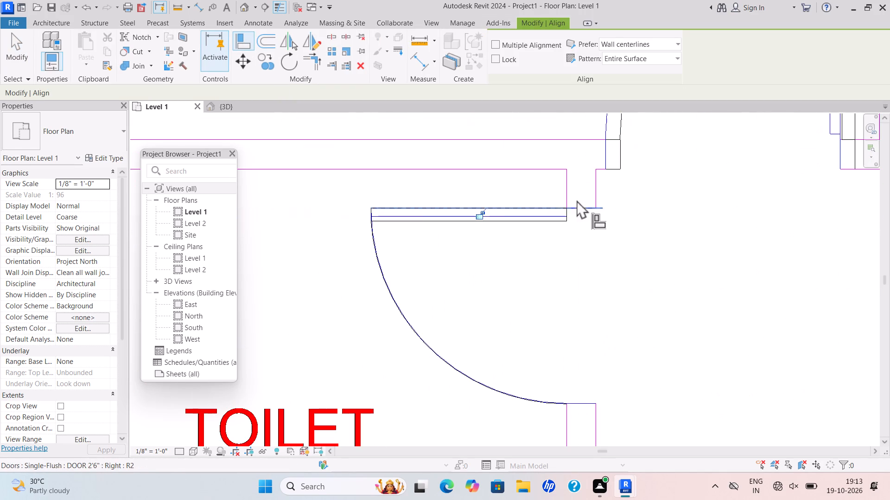
Align the Bed Room 1 door's jamb beside the central partition with the opening edge in the linked CAD plan.
click(248, 45)
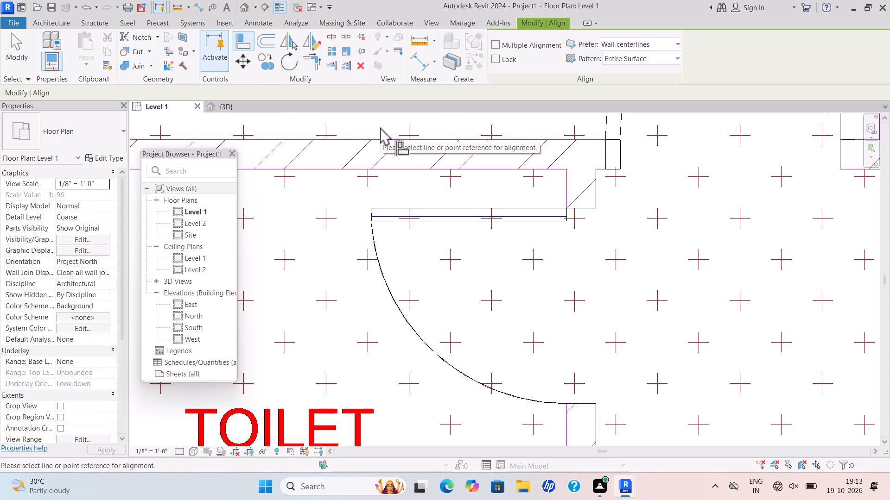
scroll(420, 152, down, 4)
scroll(600, 79, down, 1)
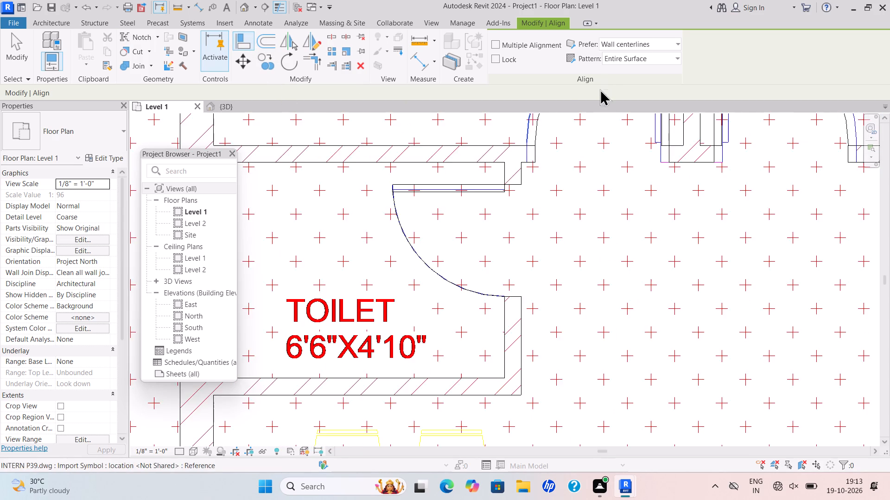
middle_click(584, 114)
scroll(580, 117, down, 1)
middle_drag(539, 175, 330, 258)
scroll(420, 238, up, 8)
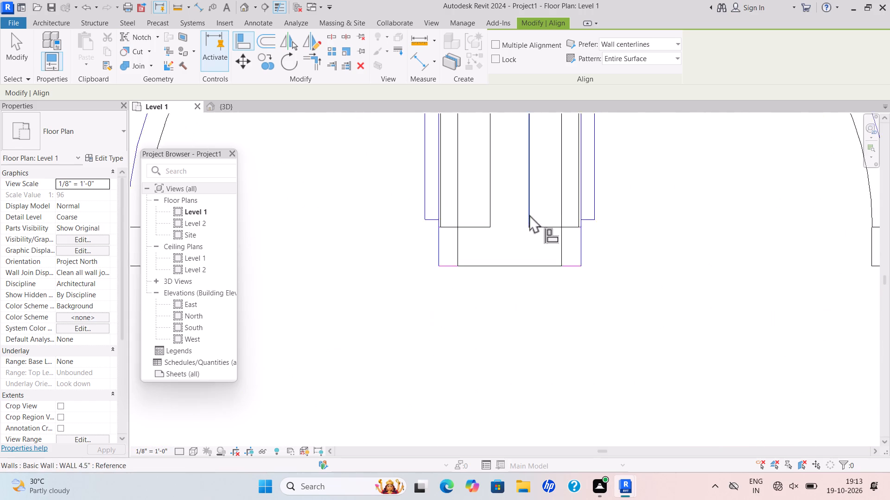
scroll(529, 214, up, 2)
click(392, 255)
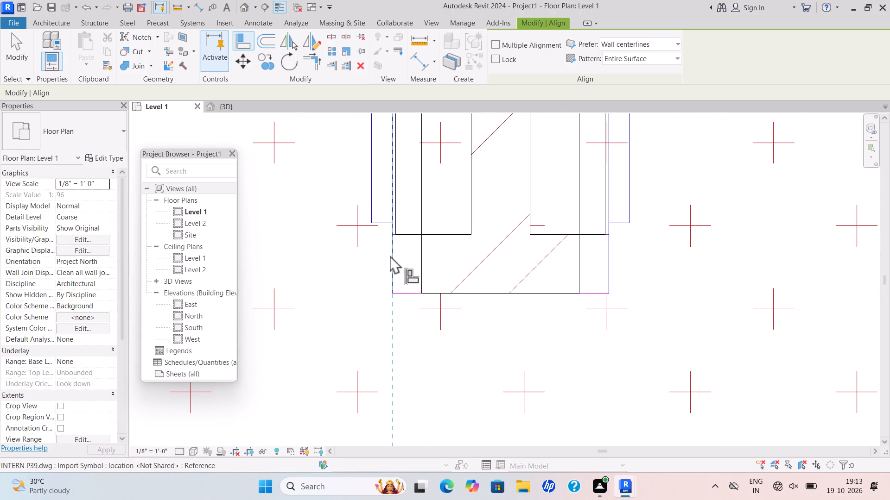
click(426, 260)
scroll(432, 253, up, 1)
scroll(432, 252, down, 5)
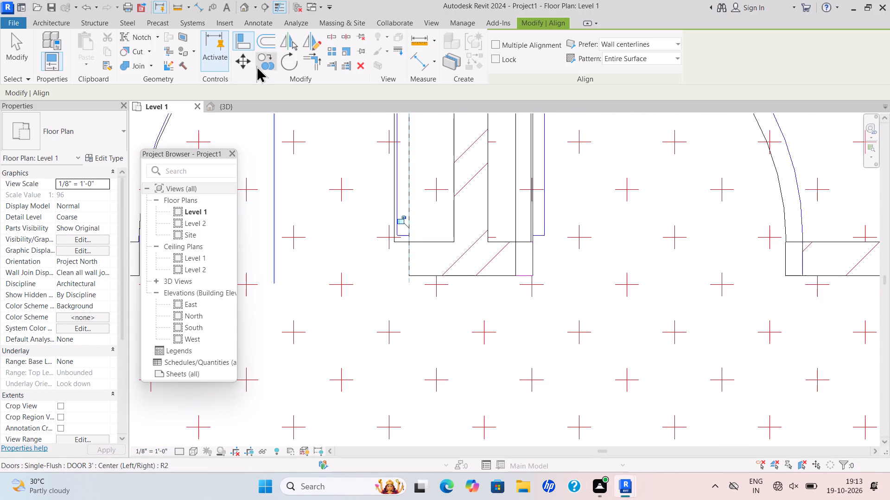
Align the Bed Room 2 door's jamb beside the central partition with the opening edge in the linked CAD plan.
click(242, 45)
scroll(460, 219, down, 5)
scroll(497, 235, up, 3)
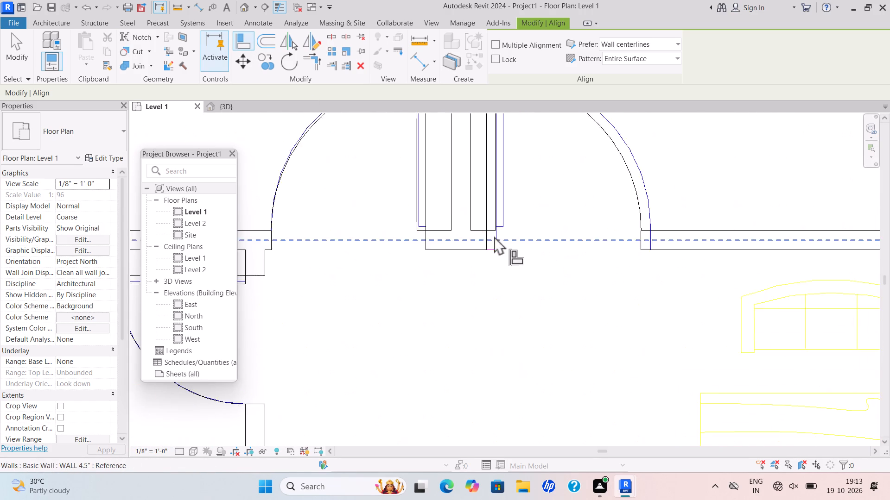
scroll(494, 236, up, 7)
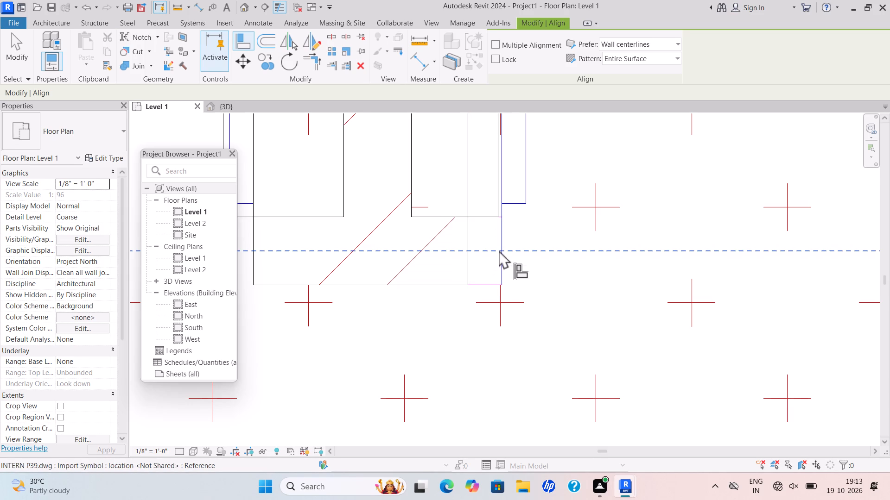
click(506, 239)
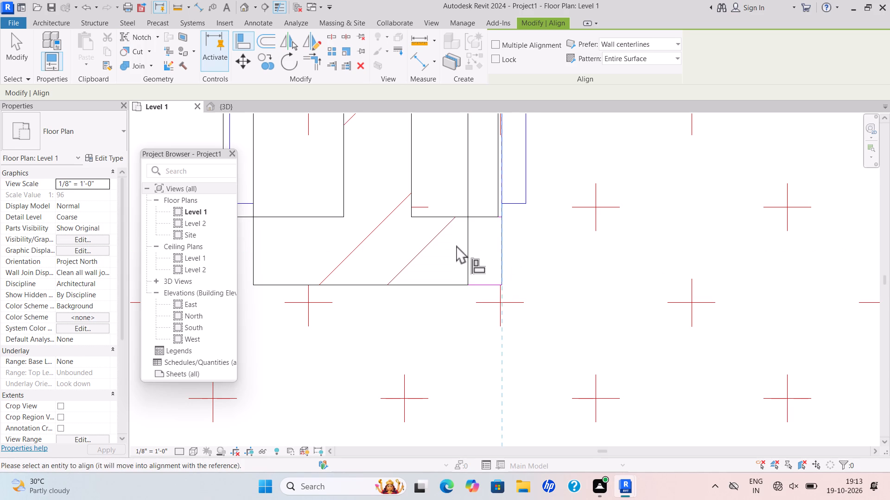
click(466, 245)
scroll(513, 225, down, 11)
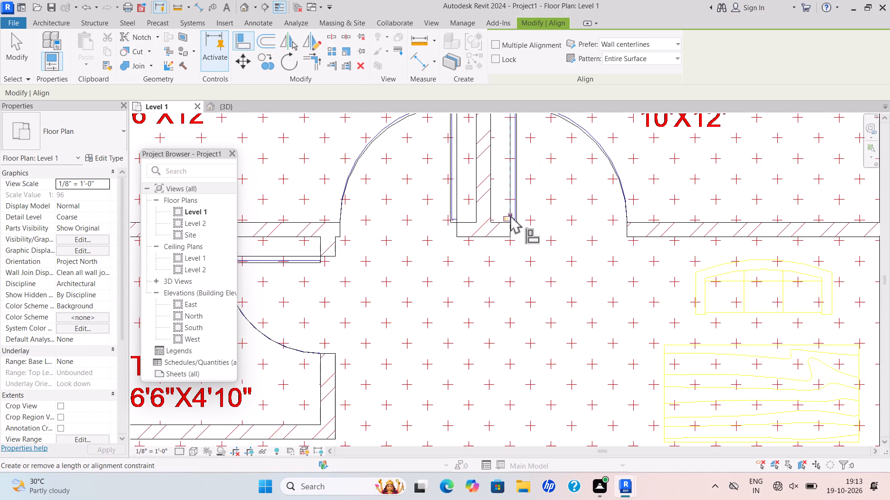
Align the kitchen door's hinge-side jamb with the opening edge in the linked CAD plan and finish aligning.
scroll(509, 212, down, 8)
scroll(505, 310, down, 5)
middle_drag(509, 275, 500, 211)
scroll(520, 306, up, 13)
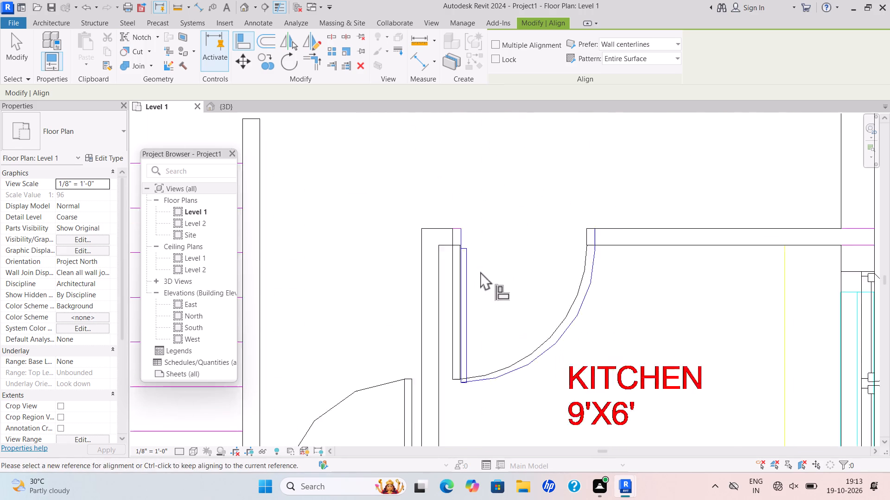
scroll(480, 271, up, 4)
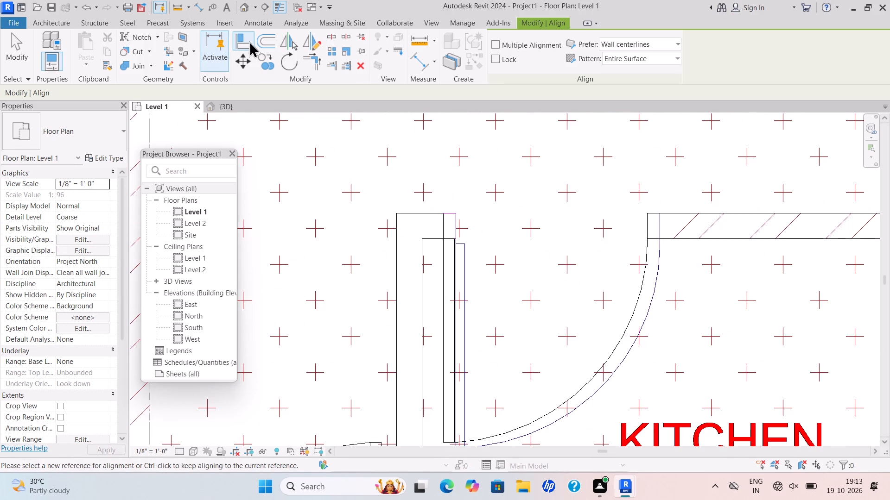
click(246, 41)
scroll(464, 244, up, 9)
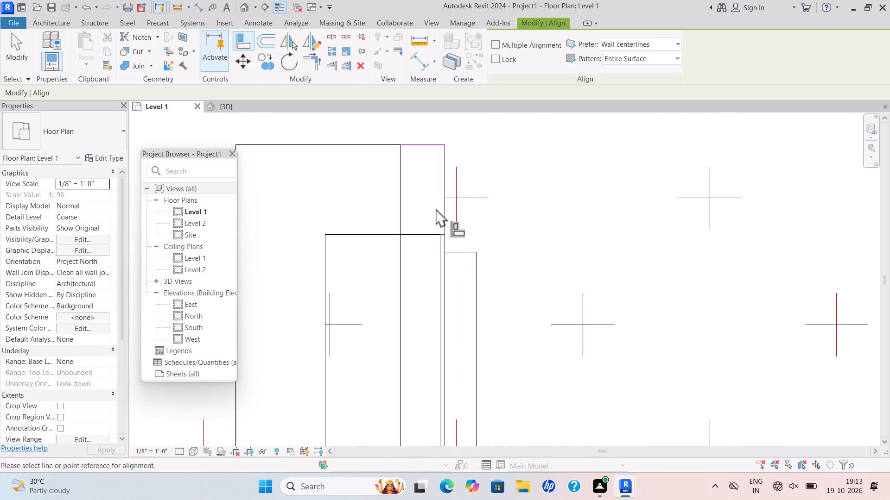
click(447, 198)
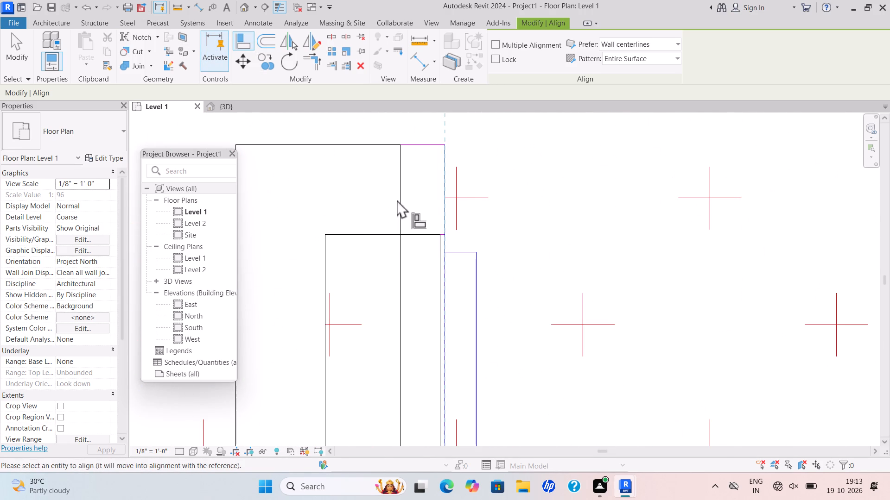
click(397, 200)
scroll(402, 197, down, 13)
key(Escape)
scroll(481, 178, down, 12)
key(Escape)
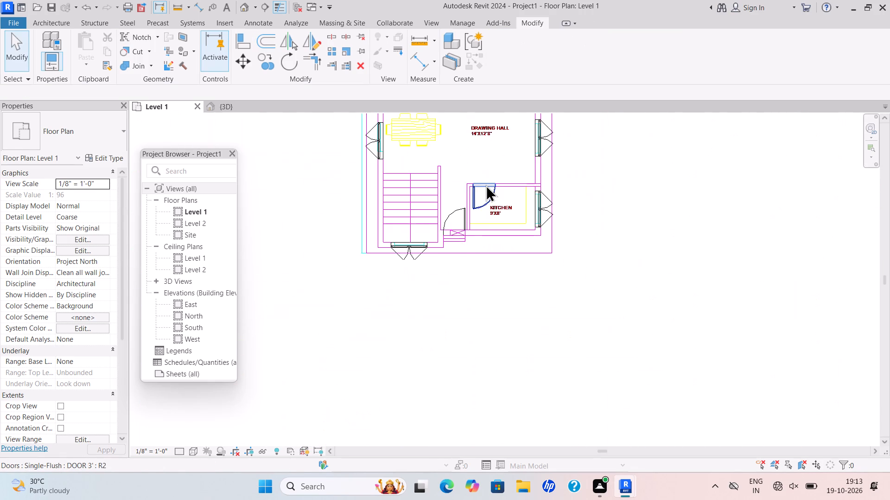
middle_drag(486, 185, 485, 215)
key(Escape)
scroll(484, 218, down, 1)
scroll(449, 235, up, 5)
key(Escape)
scroll(467, 206, down, 3)
middle_drag(468, 210, 463, 239)
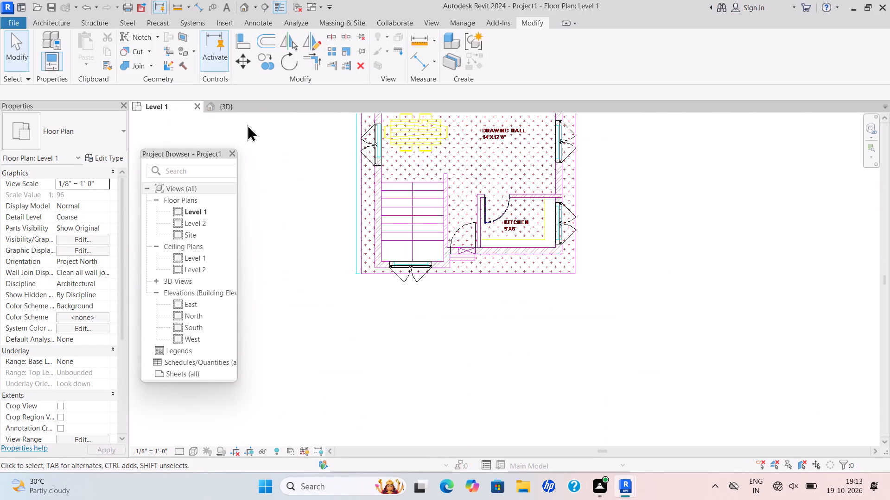
Examine the house's walls, doors and windows from several sides in the 3D view.
click(238, 108)
scroll(470, 277, up, 4)
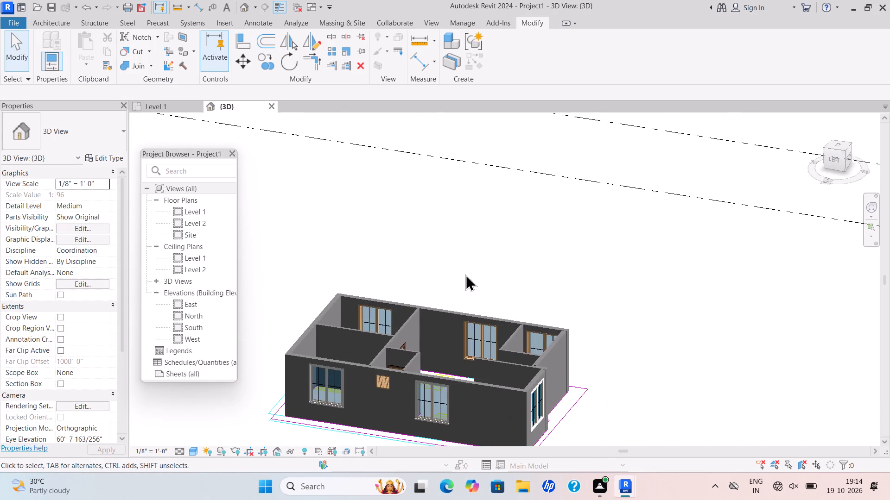
shift+scroll(442, 430, down, 1)
shift+middle_drag(442, 430, 329, 427)
middle_drag(370, 391, 334, 264)
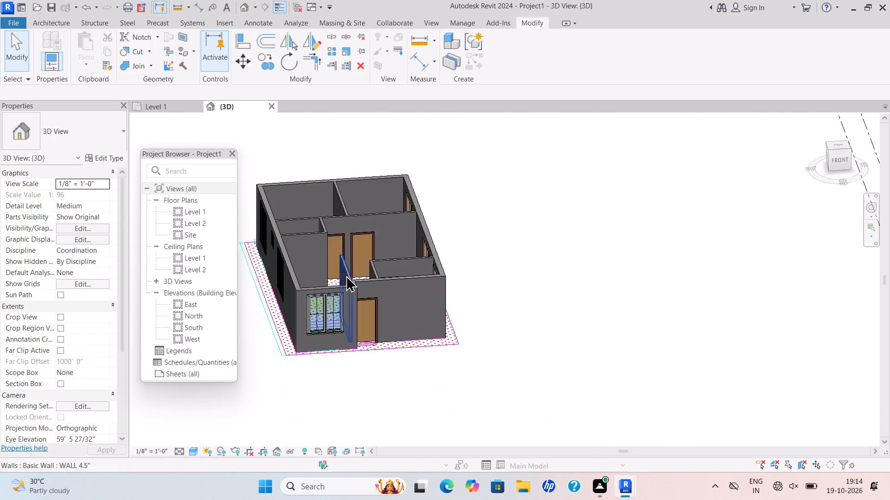
scroll(346, 289, up, 1)
shift+middle_drag(347, 293, 308, 305)
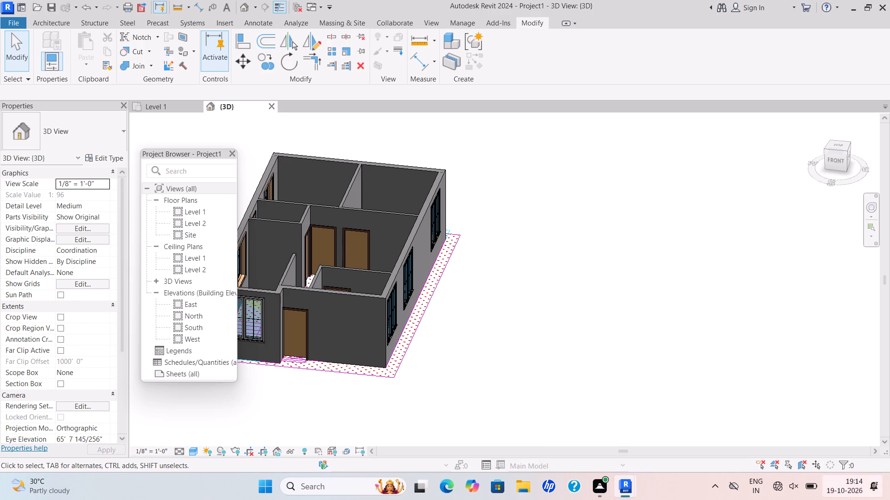
scroll(385, 278, up, 1)
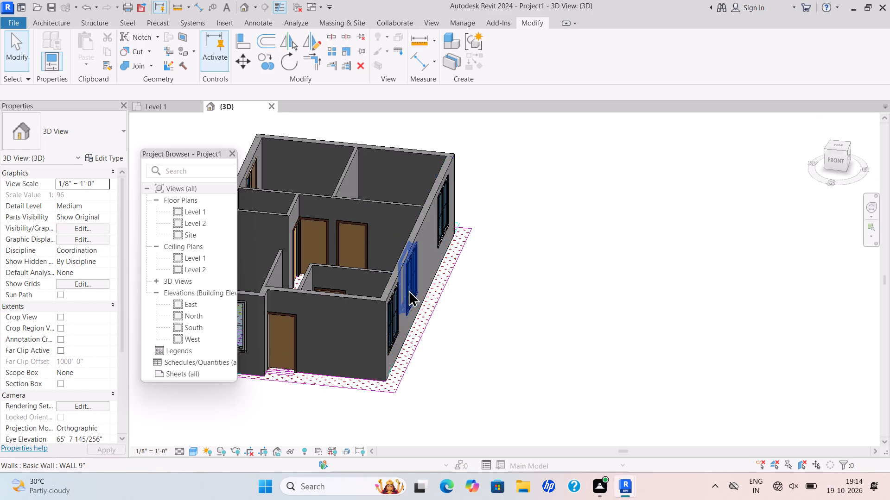
shift+middle_drag(410, 293, 469, 207)
middle_drag(510, 270, 569, 386)
scroll(547, 405, down, 1)
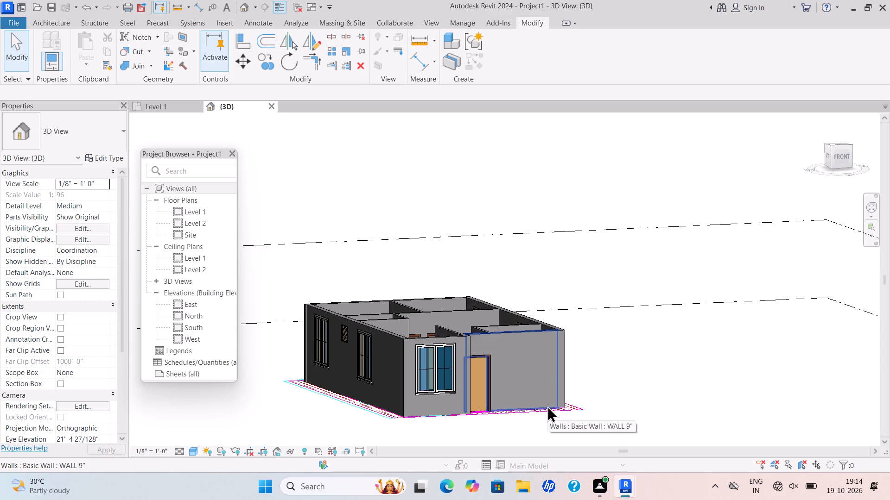
shift+middle_drag(547, 406, 552, 410)
shift+middle_drag(552, 411, 547, 436)
scroll(574, 386, down, 2)
middle_drag(574, 386, 555, 407)
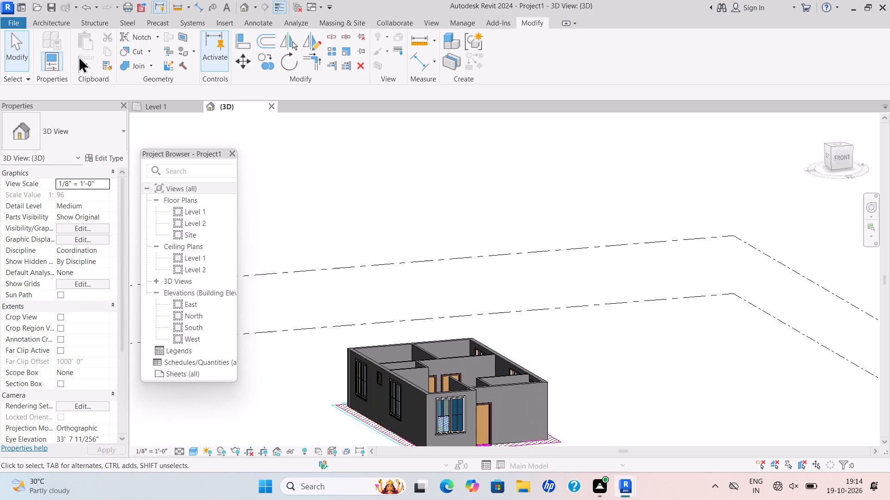
Start an architectural floor and duplicate the Generic - 12" floor type as FLOOR 6".
click(61, 23)
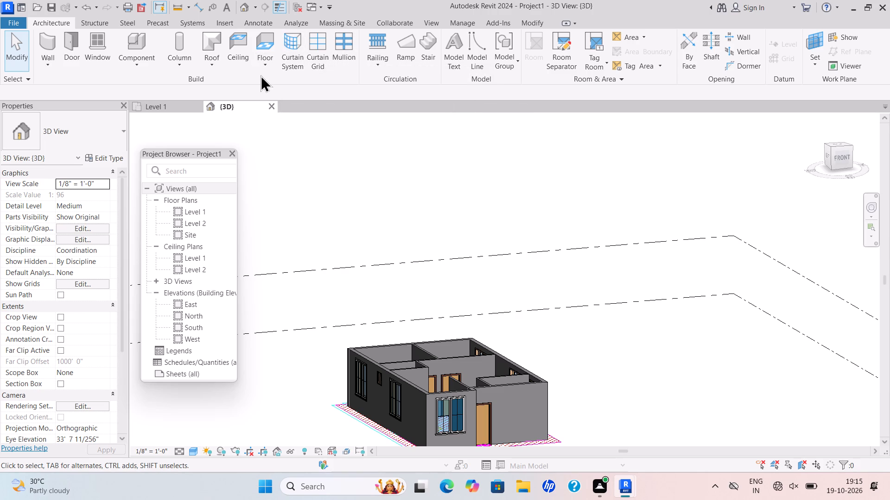
click(267, 64)
click(276, 86)
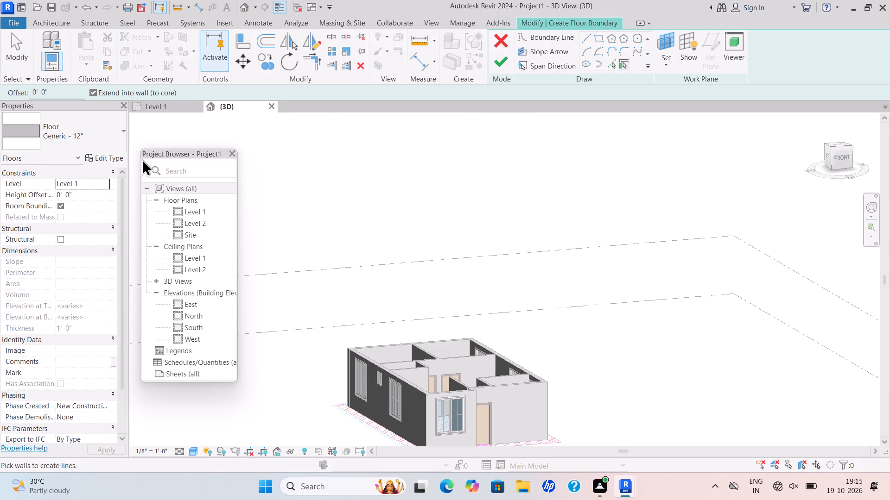
click(110, 158)
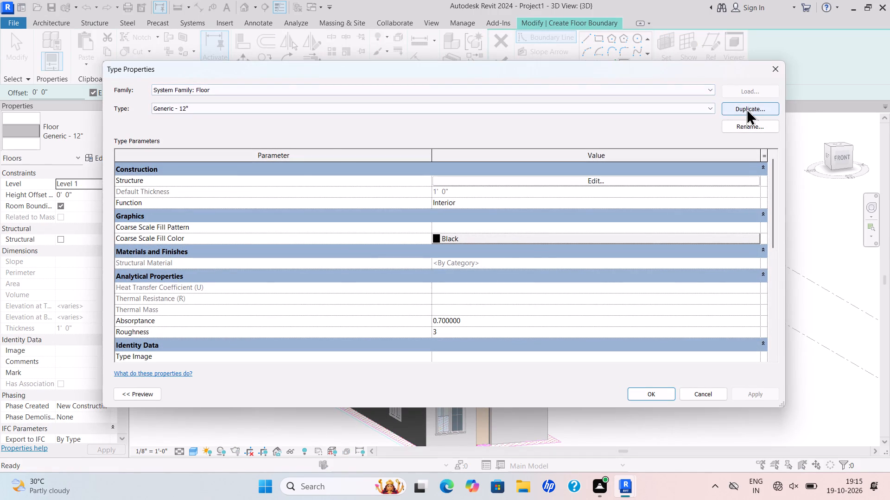
click(748, 108)
key(BackSpace)
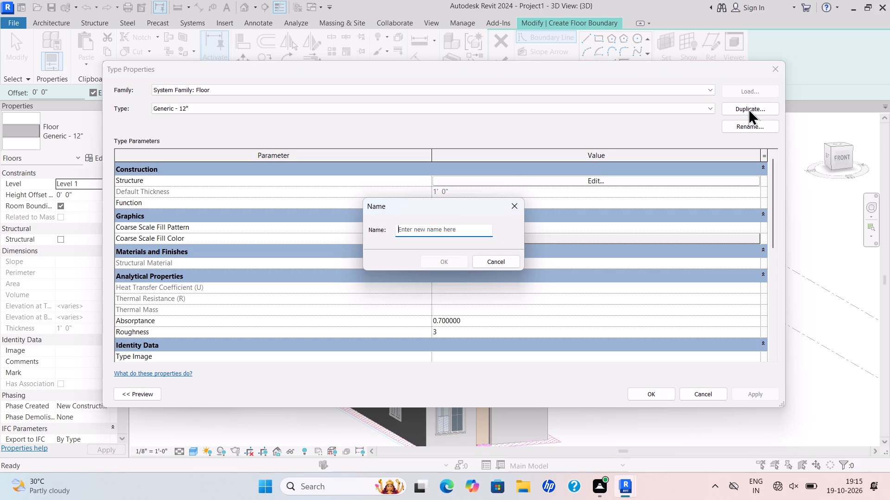
text(FLOOR)
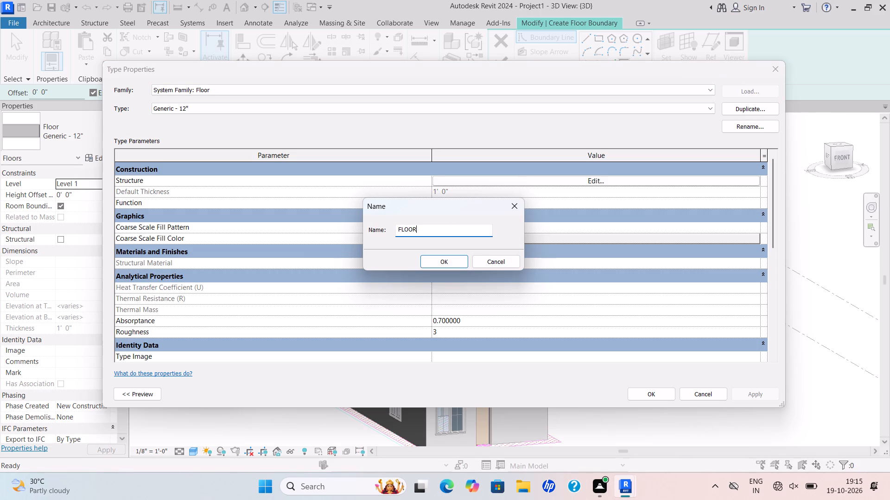
key(space)
text(6")
key(Return)
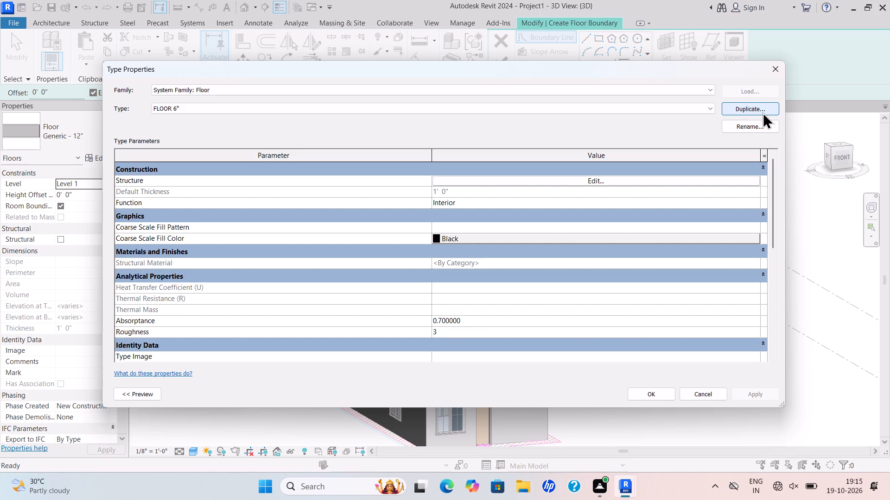
Set the FLOOR 6" type's structure layer thickness to 6" and apply the type changes.
click(601, 179)
drag(451, 175, 389, 190)
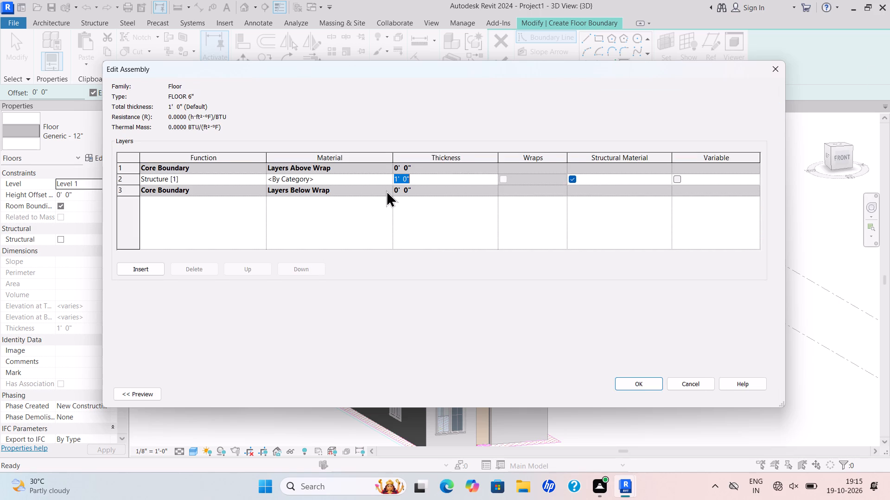
key(BackSpace)
text(6")
key(Return)
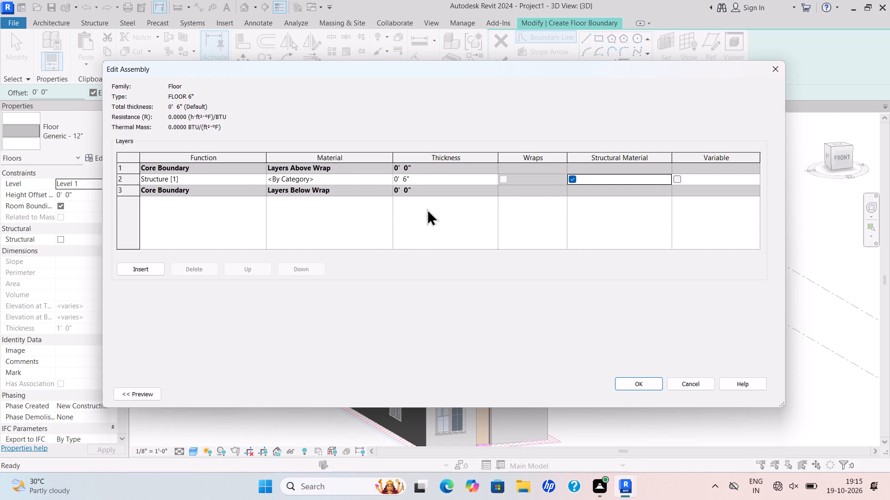
click(645, 376)
click(644, 381)
click(748, 396)
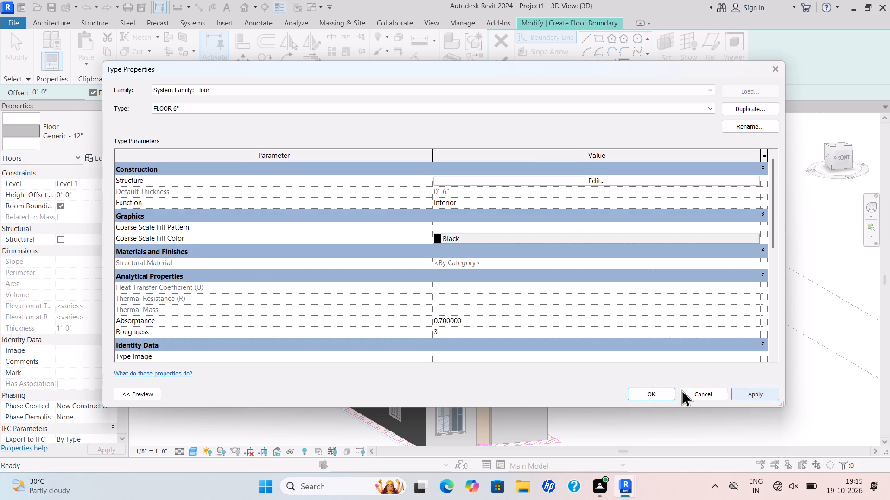
click(654, 389)
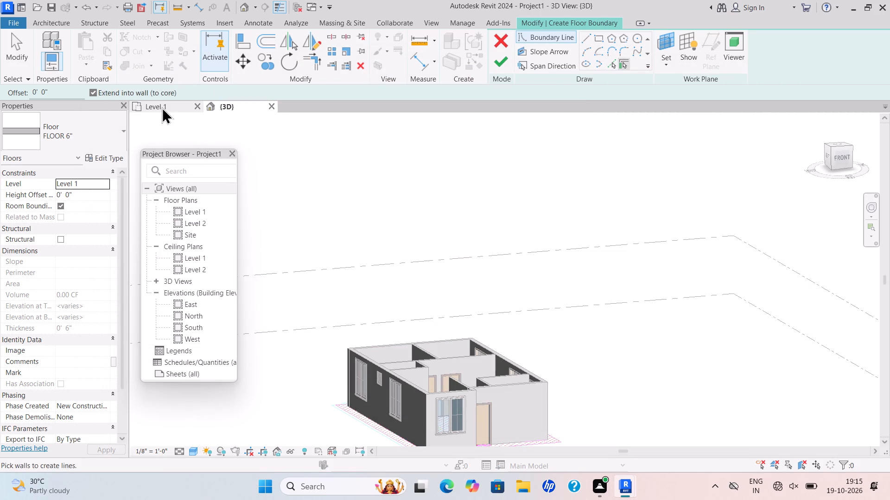
On Level 1, sketch a rectangular floor boundary from Bed Room 1's outer wall corner to the outer wall lines' intersection beyond the kitchen, and finish the floor.
click(161, 107)
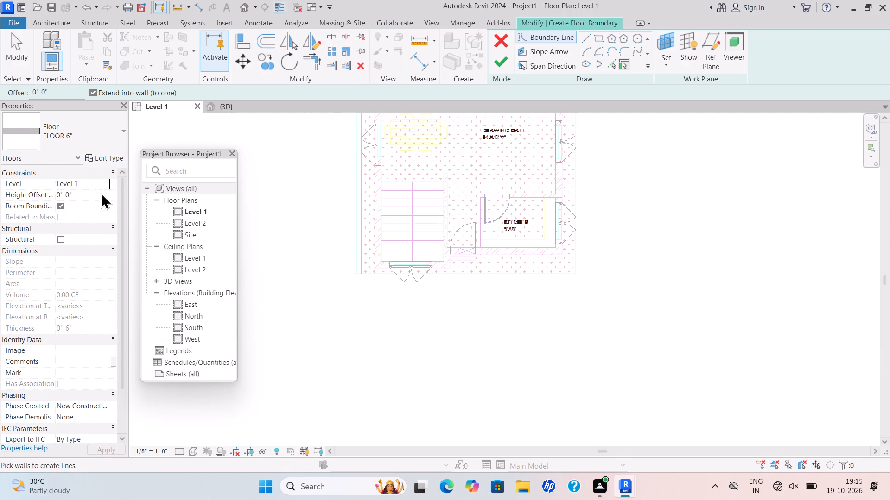
click(601, 38)
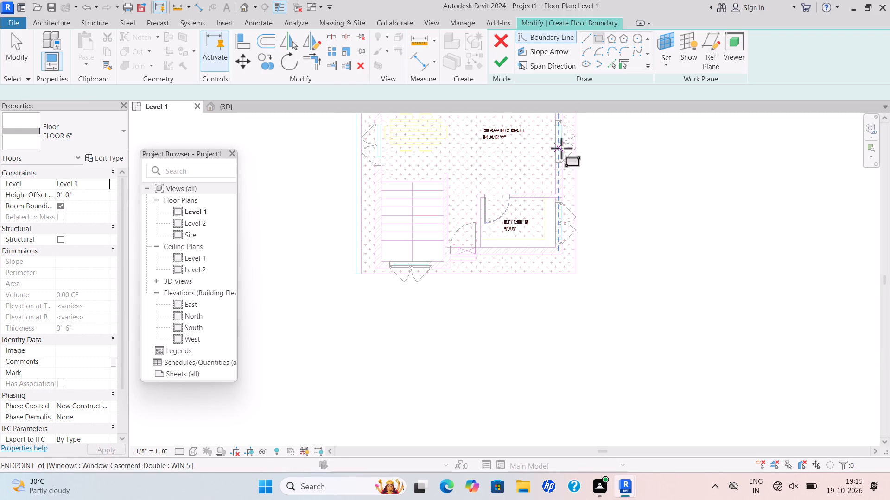
scroll(571, 149, down, 6)
middle_drag(563, 167, 504, 344)
scroll(411, 232, up, 5)
scroll(487, 284, up, 5)
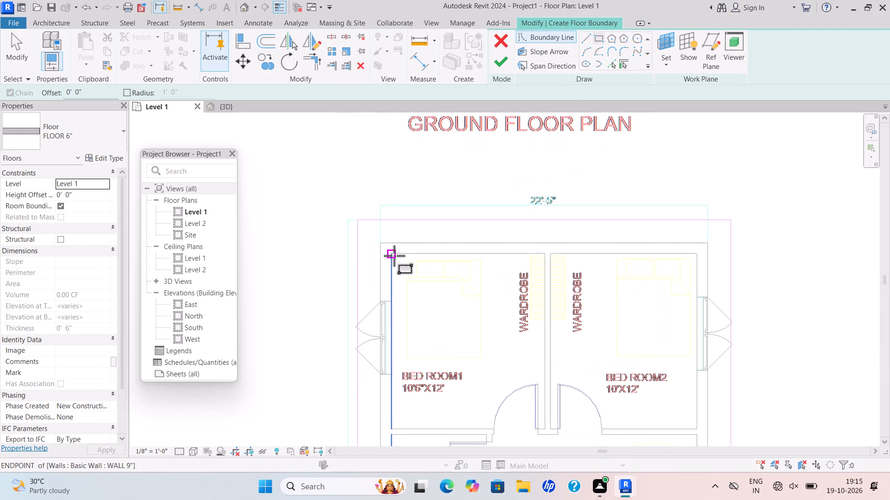
drag(382, 244, 397, 255)
scroll(583, 337, down, 6)
middle_drag(578, 335, 557, 142)
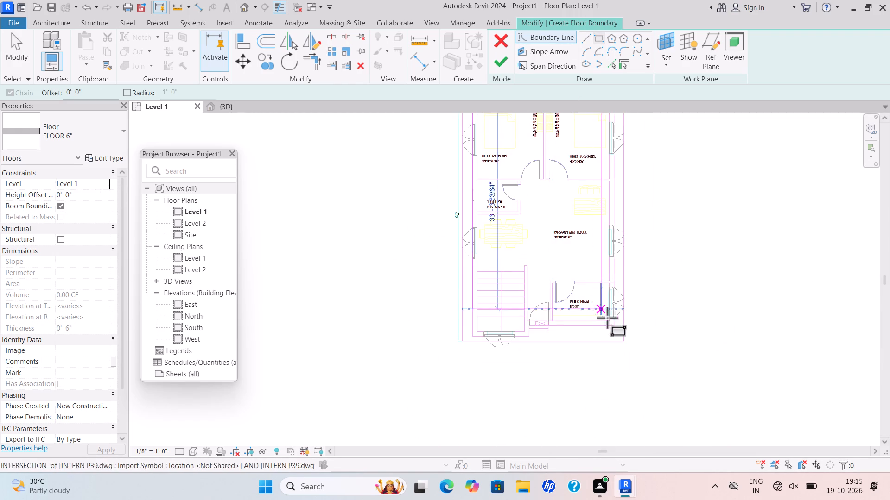
scroll(620, 327, up, 6)
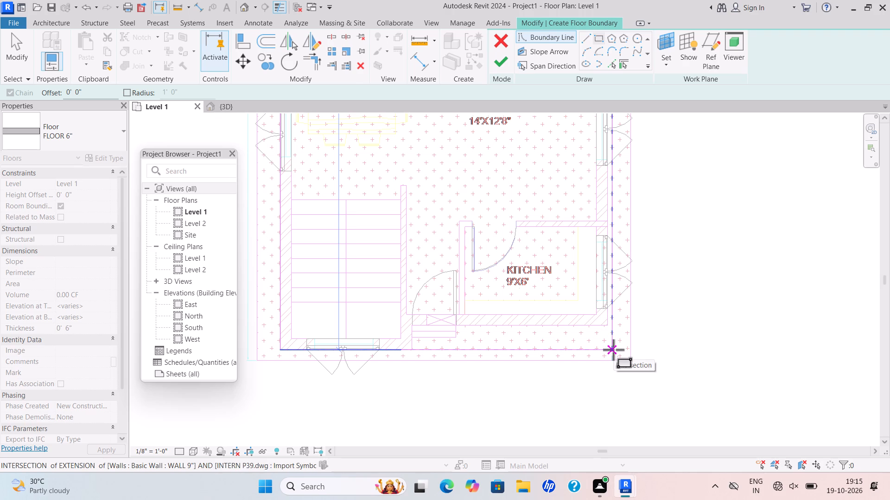
click(612, 350)
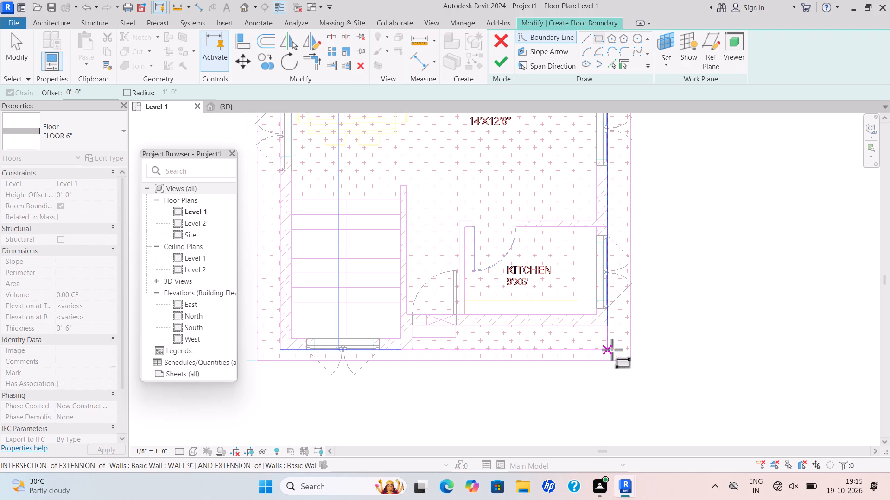
click(504, 57)
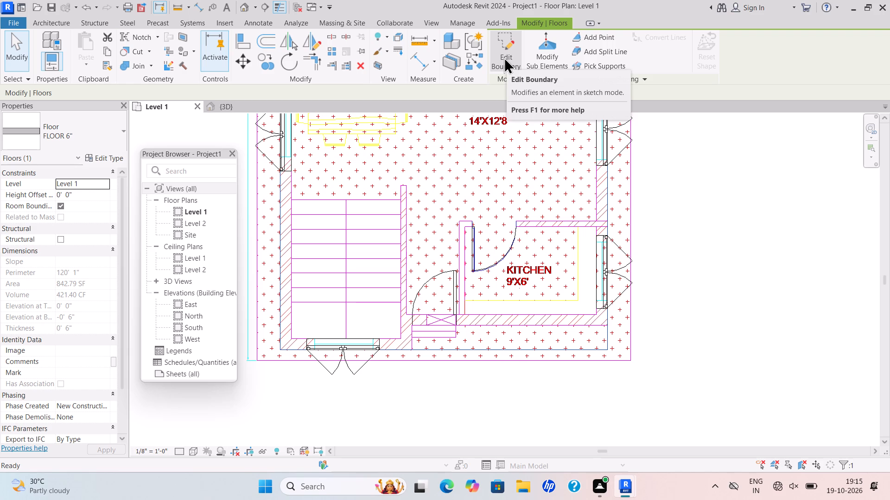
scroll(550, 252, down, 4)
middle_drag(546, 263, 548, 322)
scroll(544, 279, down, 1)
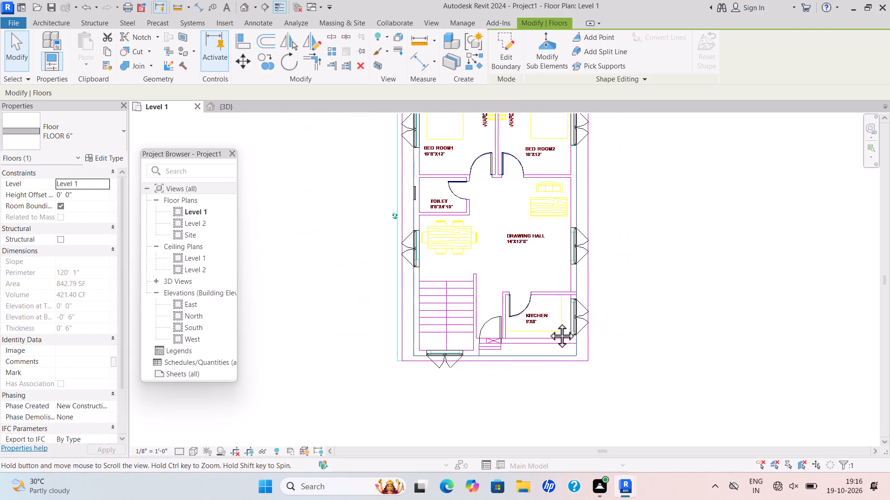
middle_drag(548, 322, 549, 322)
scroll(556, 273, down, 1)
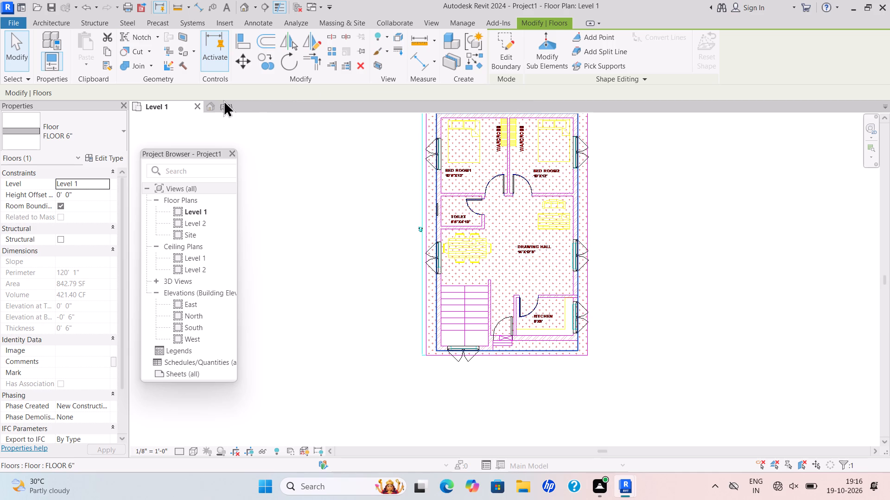
Examine the new floor slab beneath the house from the front and from above in the 3D view.
click(63, 15)
click(249, 100)
click(248, 104)
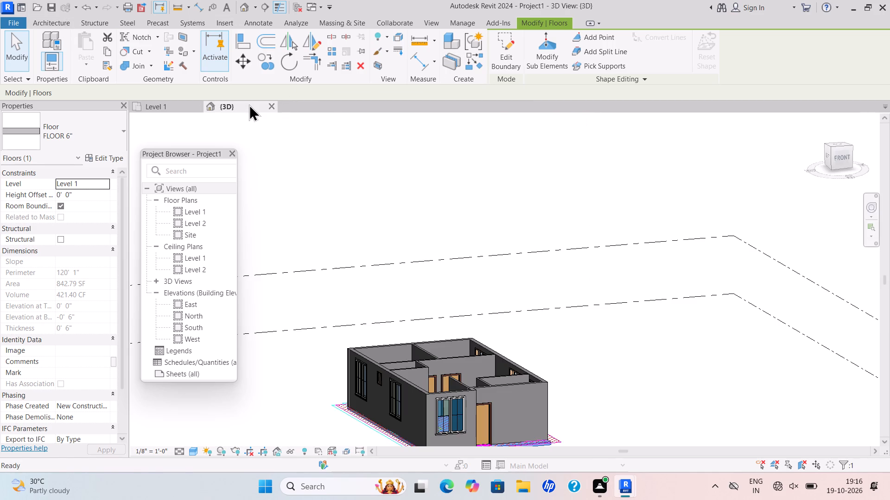
scroll(489, 260, down, 4)
click(506, 375)
scroll(536, 353, up, 6)
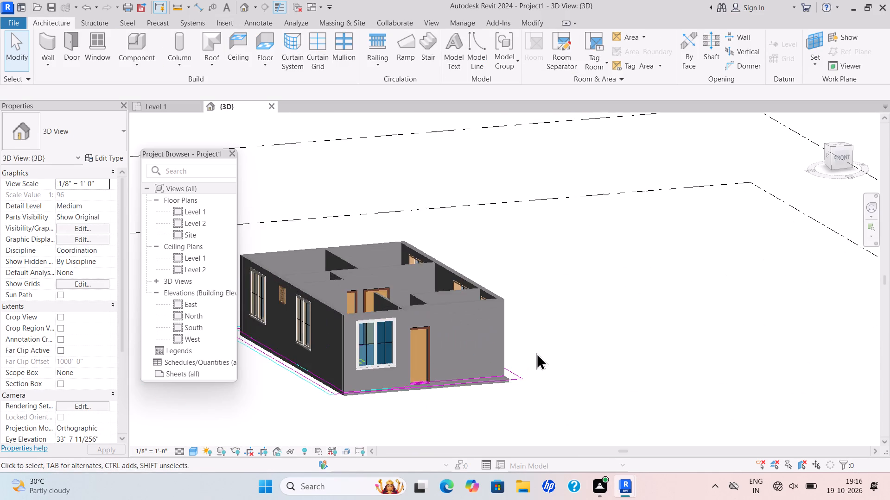
scroll(498, 387, up, 1)
shift+middle_drag(500, 380, 483, 451)
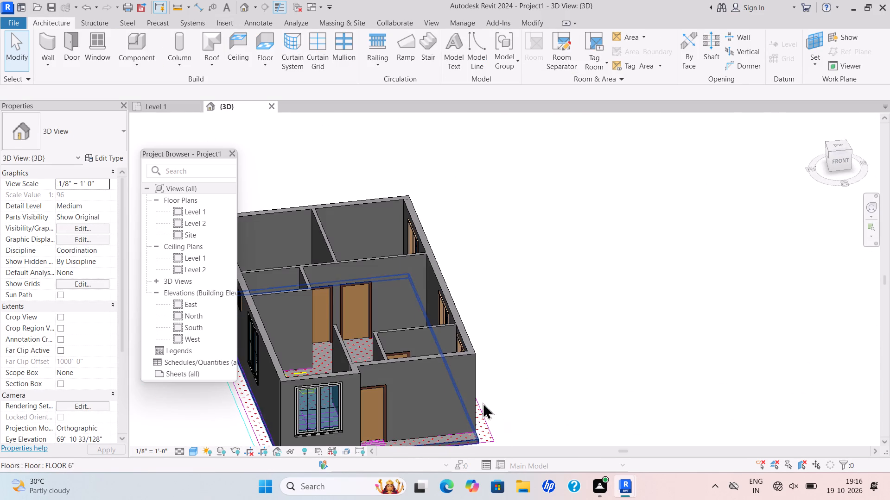
scroll(513, 169, down, 4)
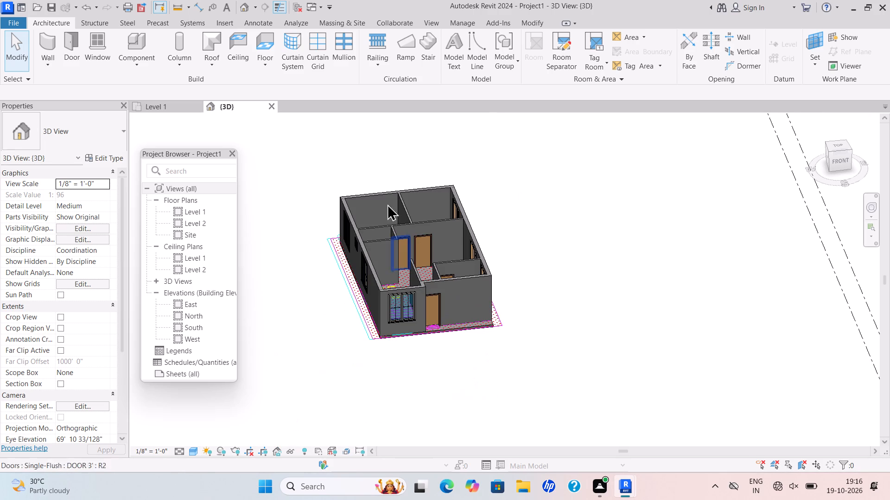
Start placing a component and load the Bed_17739 family from the beds folder in Documents > SHUBHAM CITY.
click(127, 62)
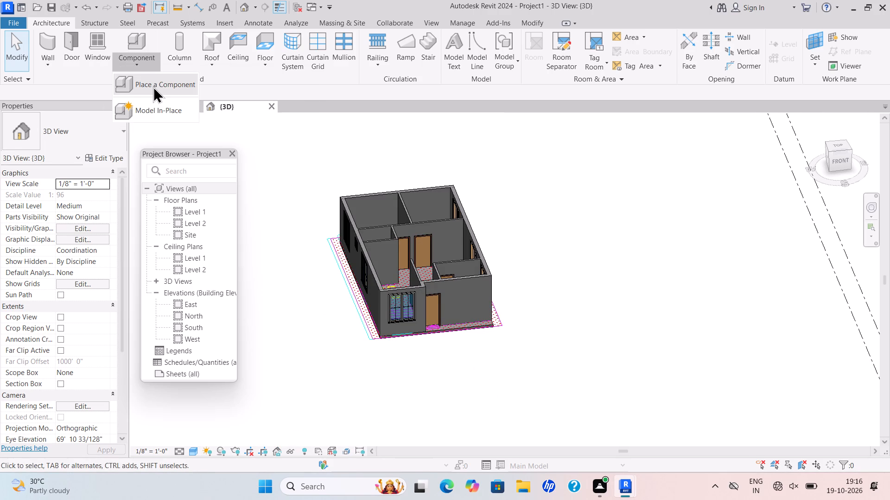
click(159, 86)
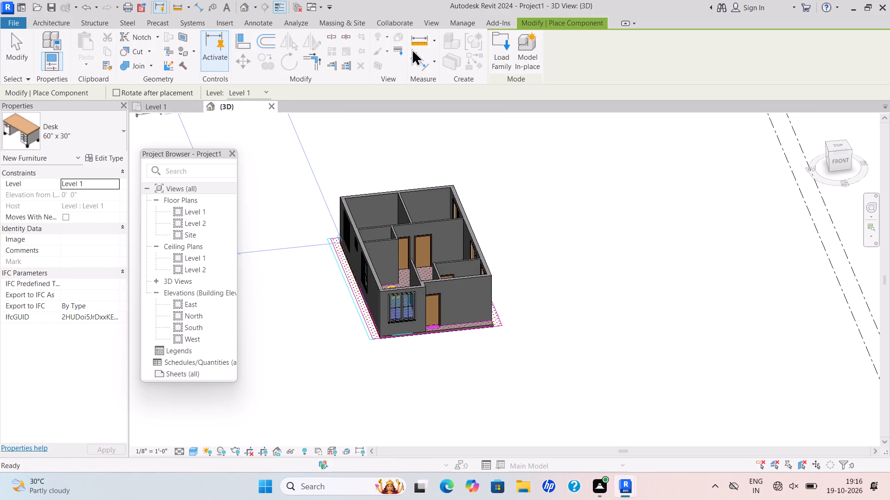
double_click(505, 62)
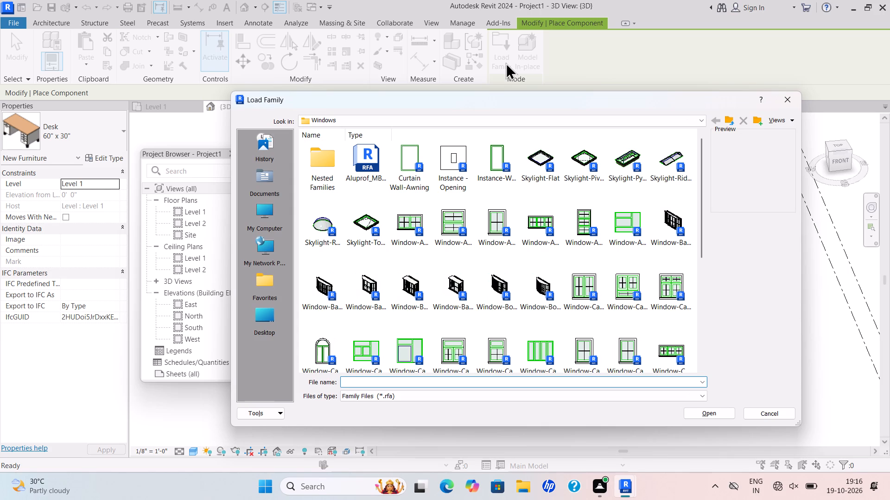
click(704, 119)
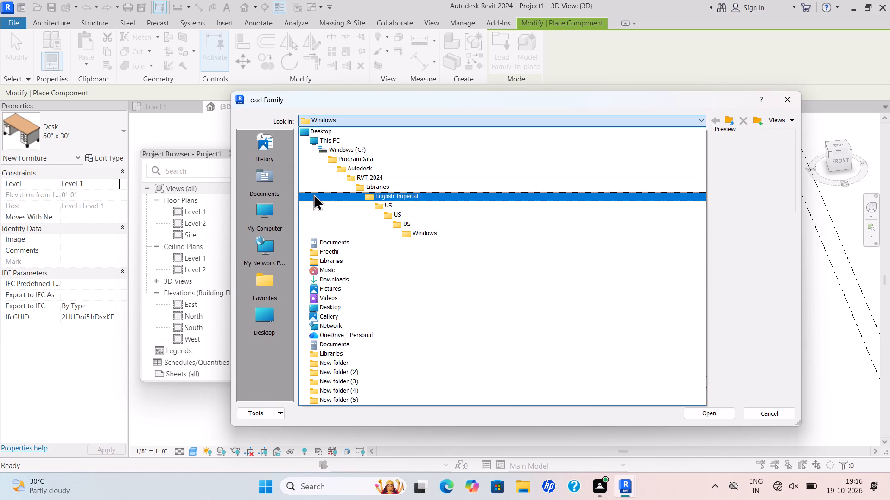
double_click(262, 183)
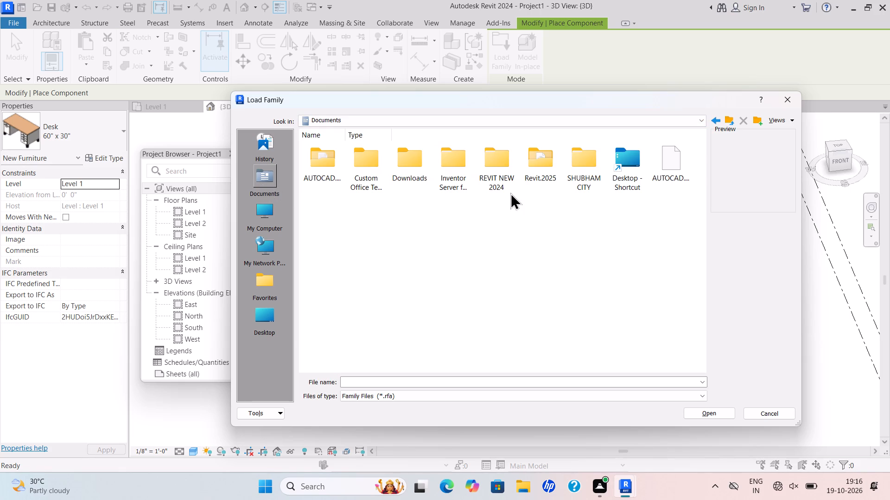
double_click(586, 179)
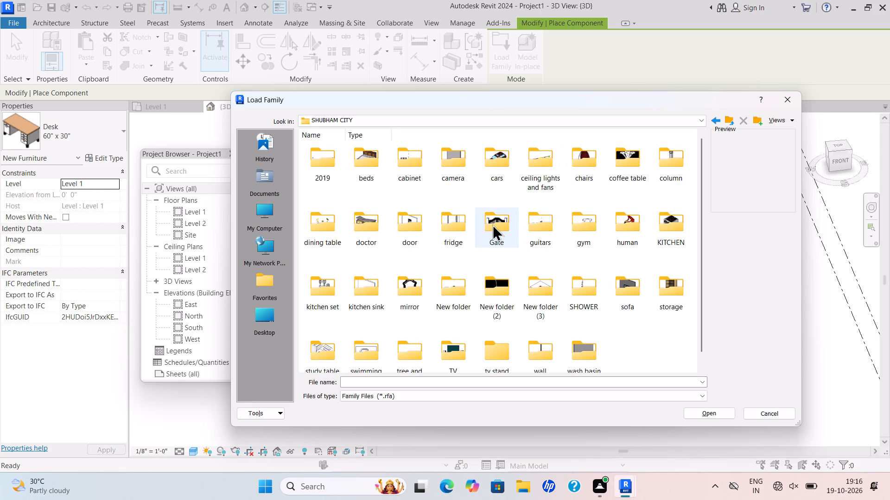
scroll(383, 276, down, 7)
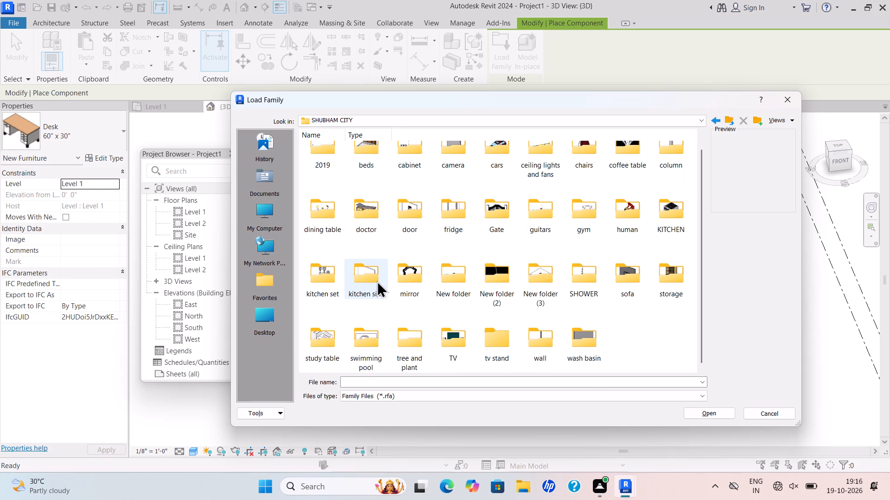
double_click(366, 162)
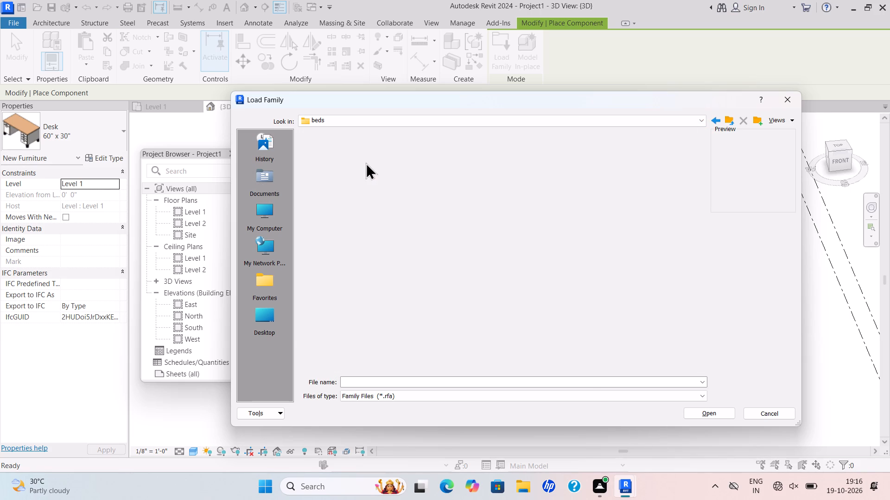
double_click(587, 165)
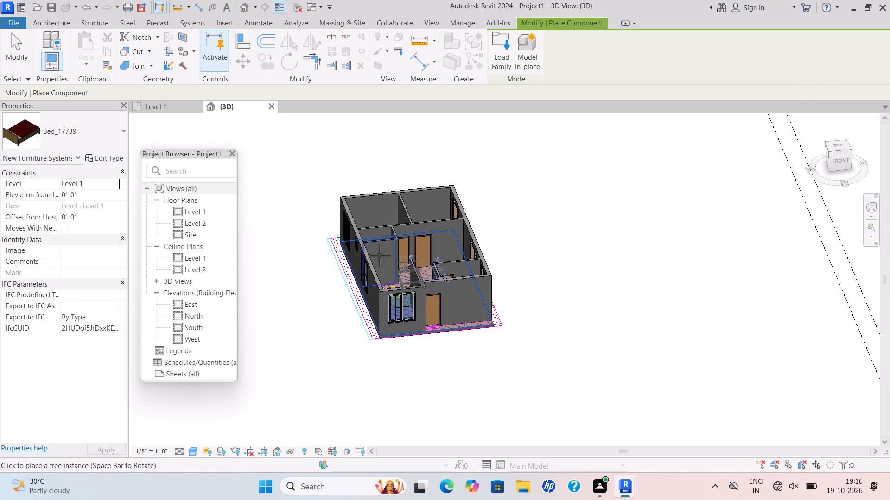
On Level 1, place one Bed_17739 over the plan's bed outline in Bed Room 2 and another in Bed Room 1.
click(170, 105)
scroll(478, 270, down, 4)
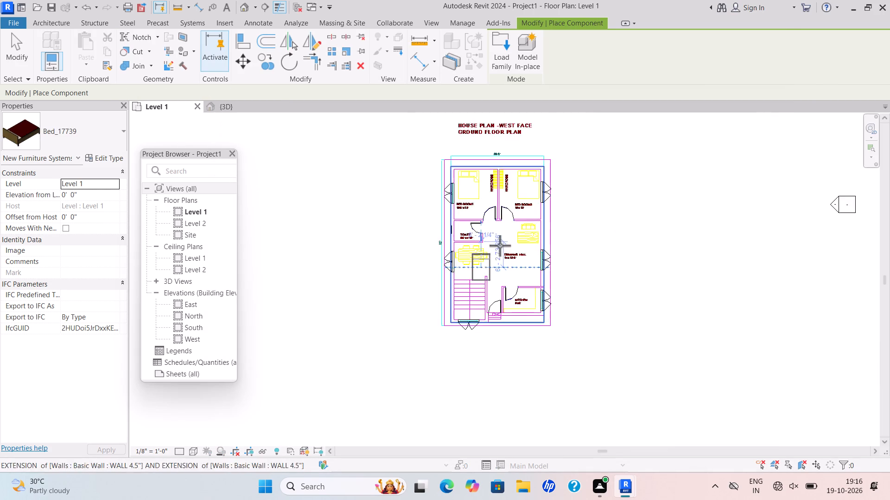
middle_drag(500, 245, 502, 254)
scroll(502, 254, down, 1)
scroll(518, 206, up, 12)
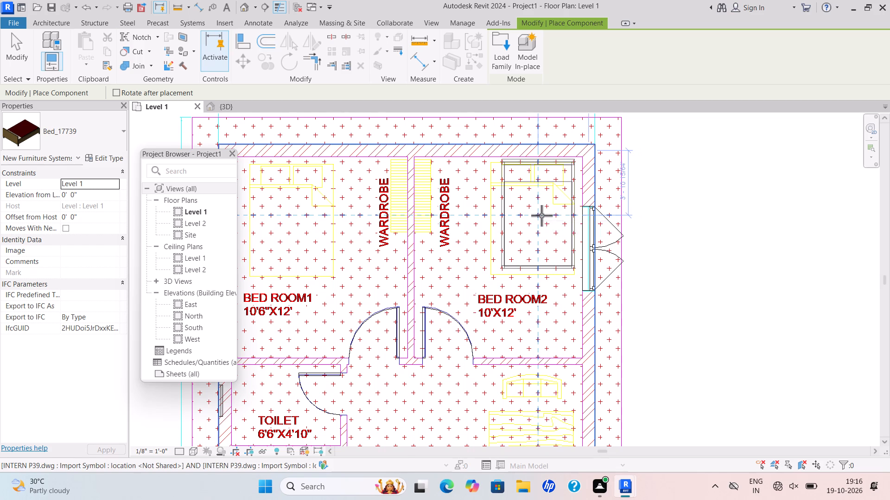
click(541, 215)
scroll(702, 228, down, 4)
middle_drag(711, 229, 733, 233)
scroll(485, 236, up, 4)
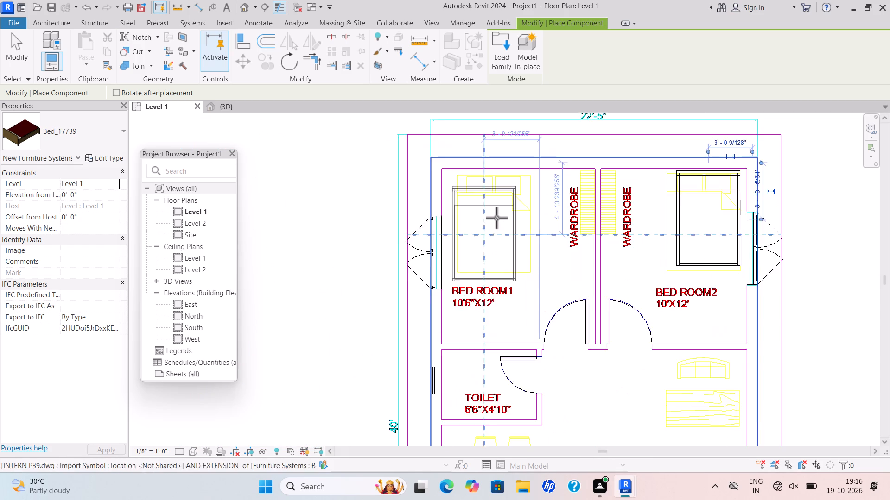
click(497, 221)
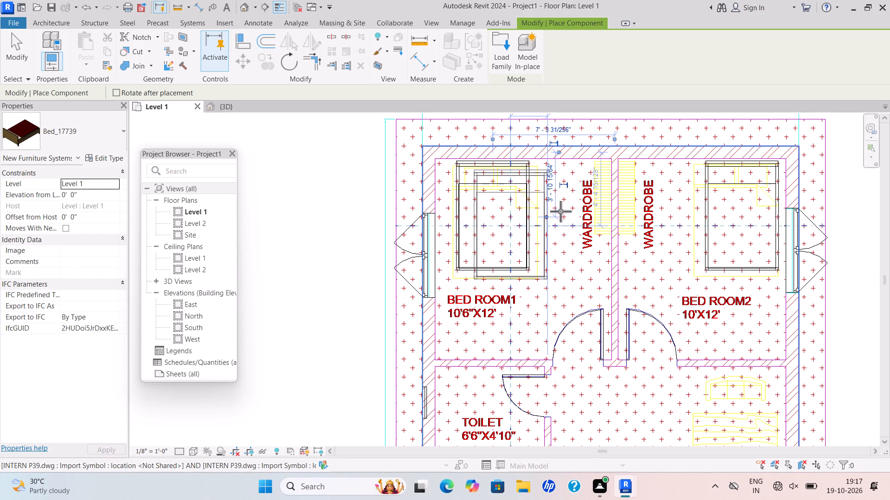
Load the Dining_Table_w_Chairs family from SHUBHAM CITY's dining table folder and leave component placement.
scroll(575, 247, down, 7)
middle_drag(623, 324, 572, 231)
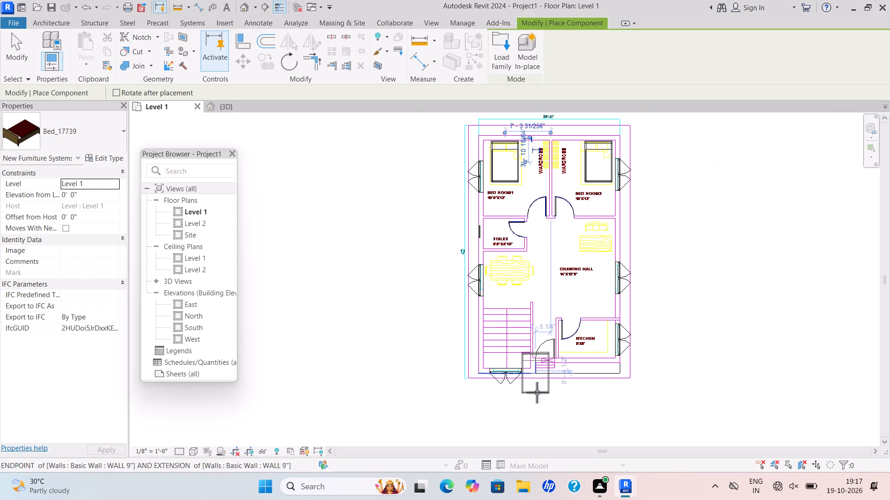
double_click(60, 23)
click(131, 64)
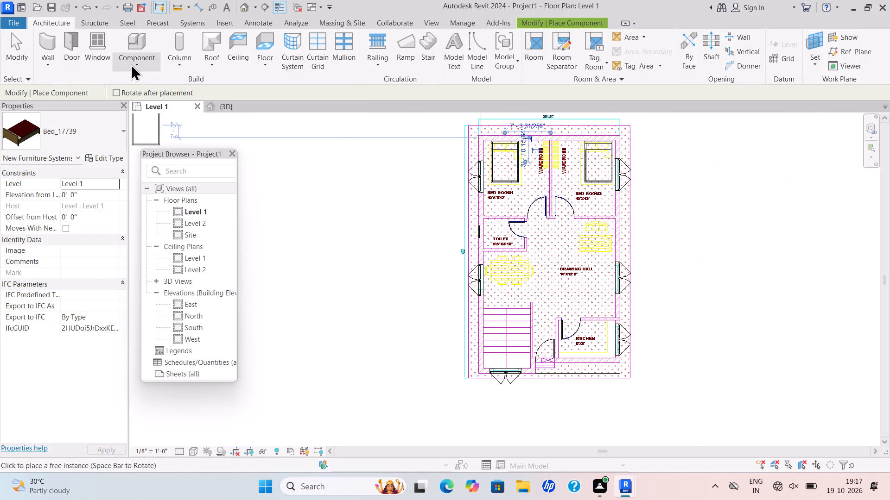
click(155, 82)
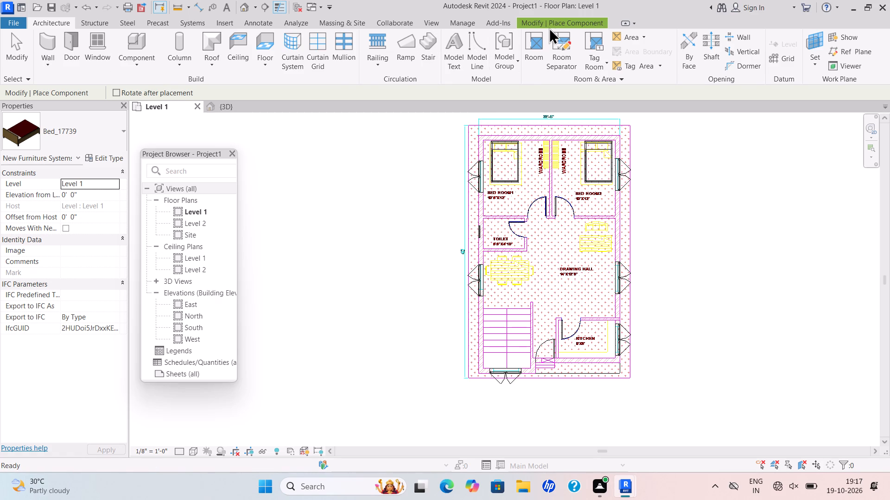
click(549, 23)
double_click(503, 52)
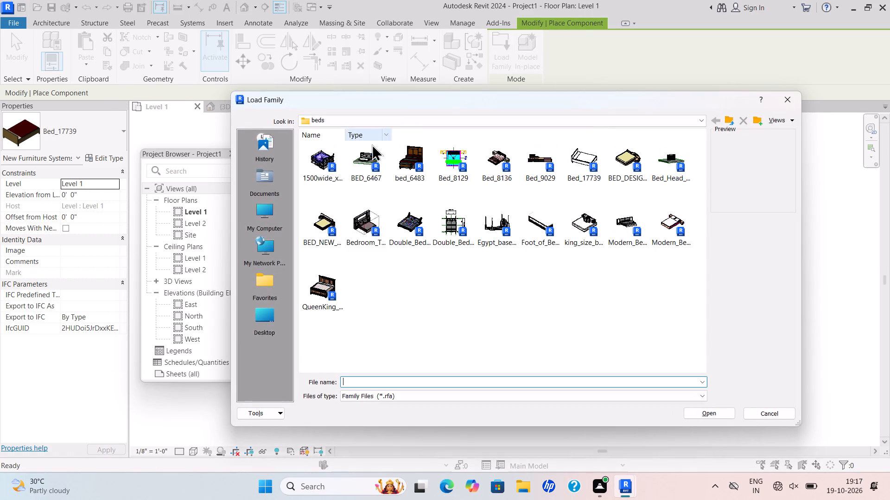
click(701, 119)
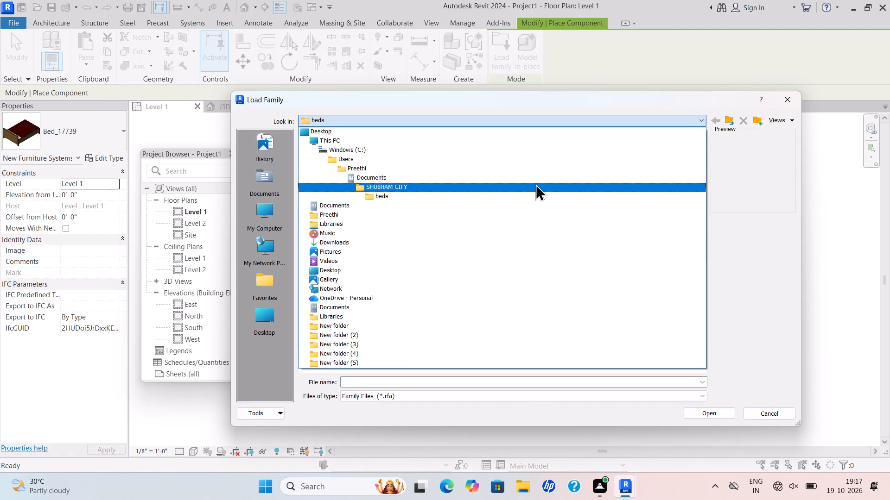
click(535, 184)
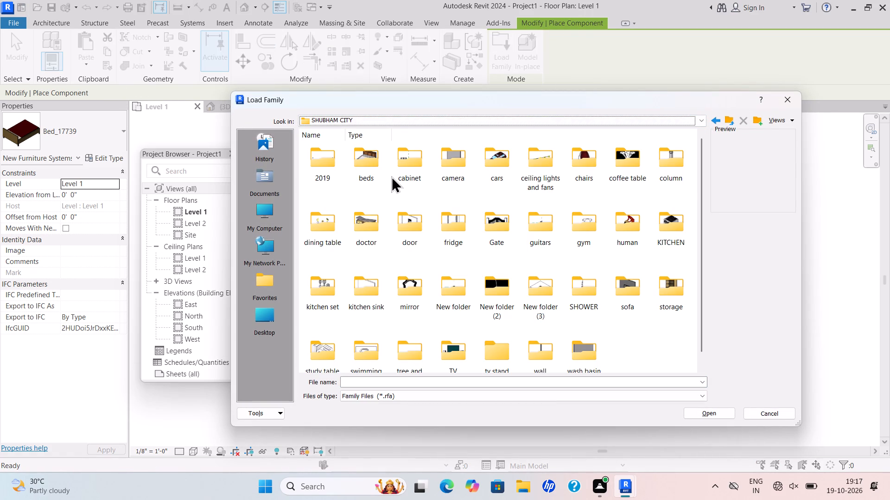
scroll(390, 200, down, 5)
double_click(324, 208)
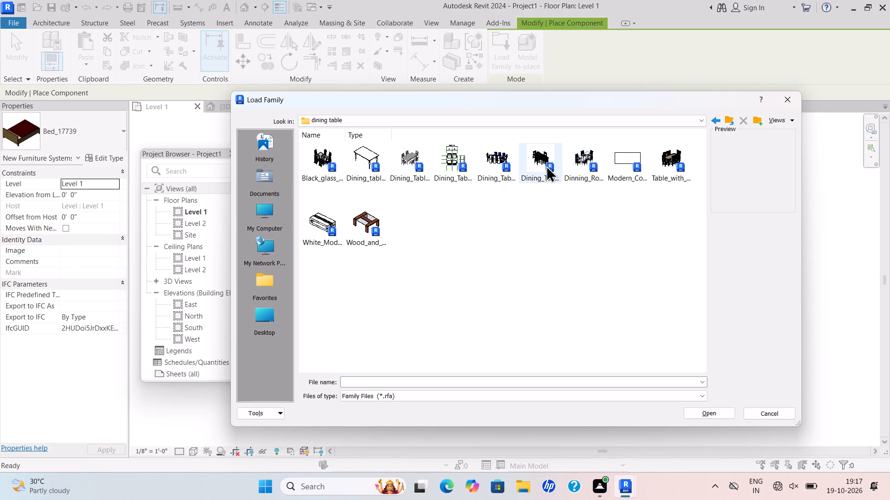
double_click(546, 165)
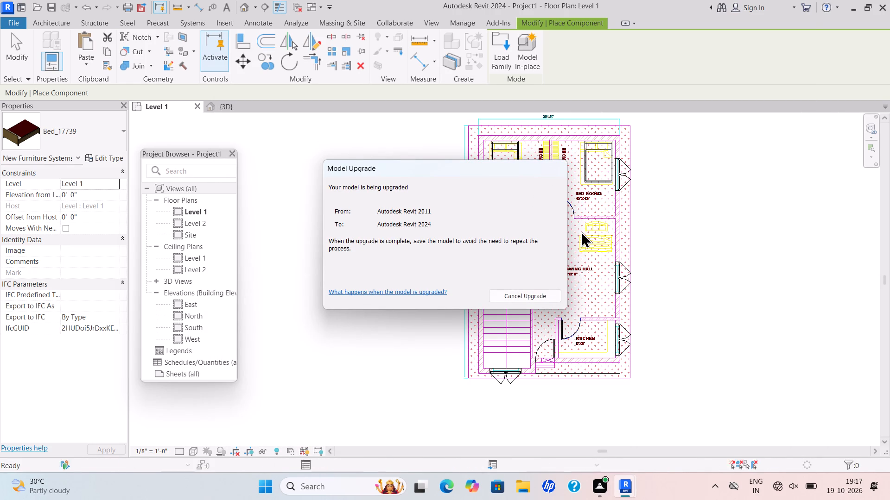
scroll(523, 215, up, 1)
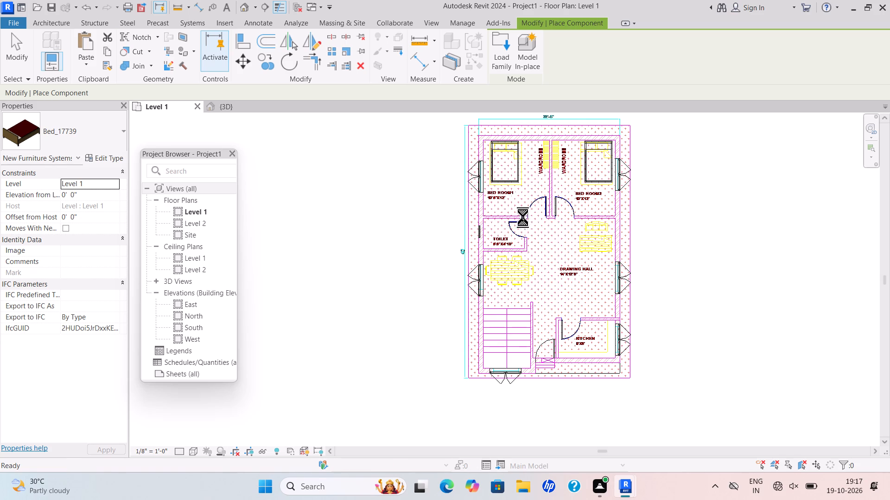
scroll(523, 217, up, 4)
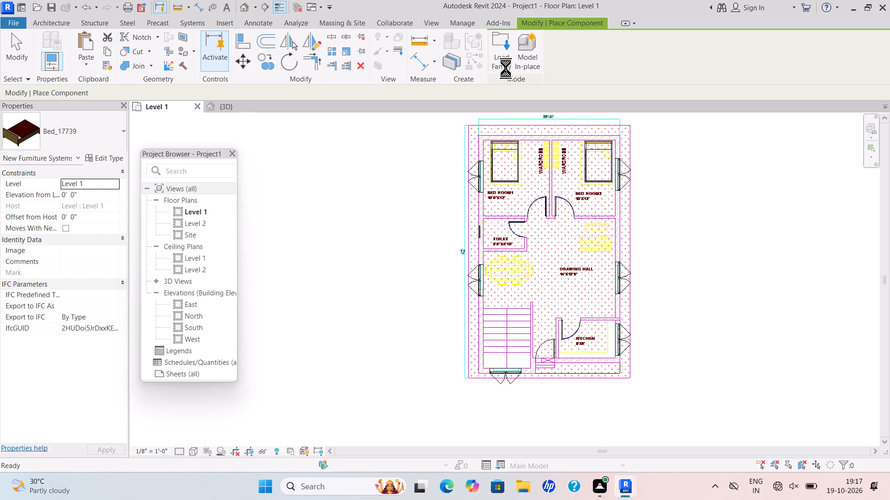
triple_click(506, 68)
double_click(503, 44)
click(664, 80)
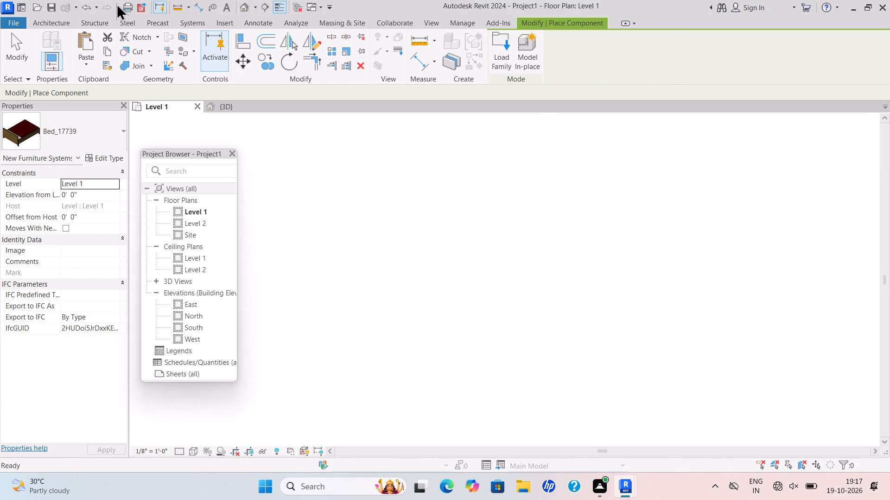
key(Escape)
key(Escape)
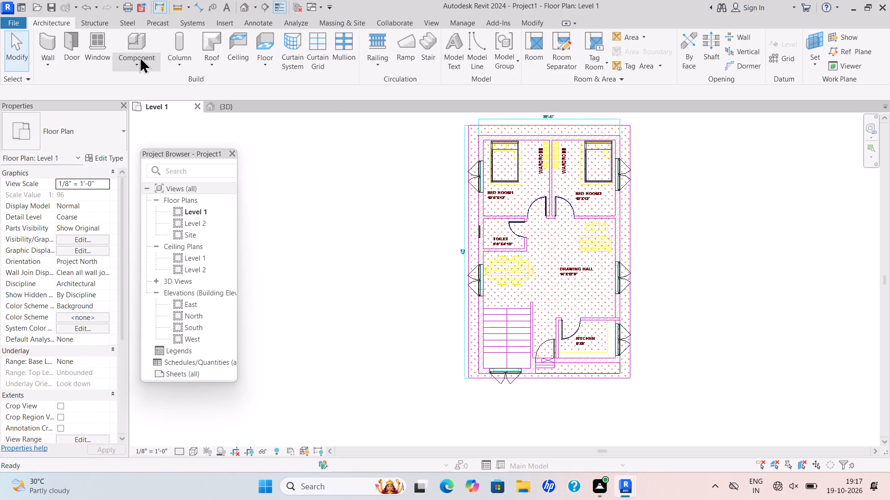
Start placing a component and load the Dining_Table_w_Chairs_11374 family from SHUBHAM CITY's dining table folder.
click(140, 62)
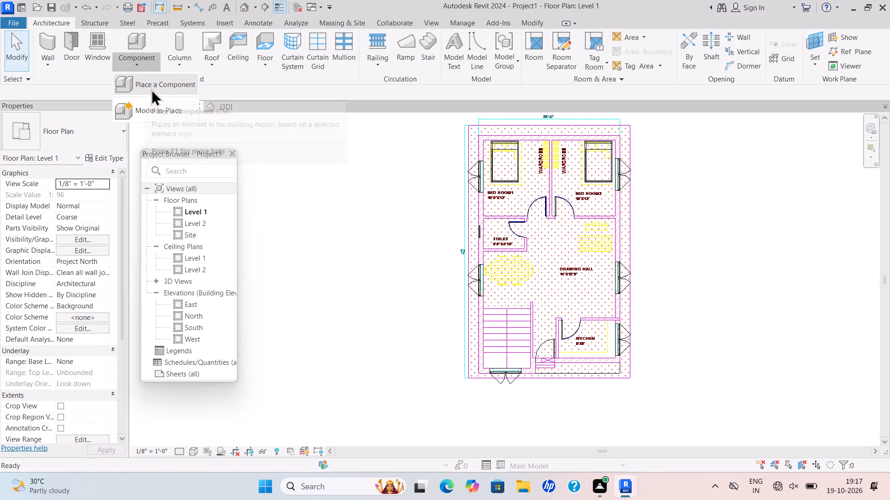
click(152, 87)
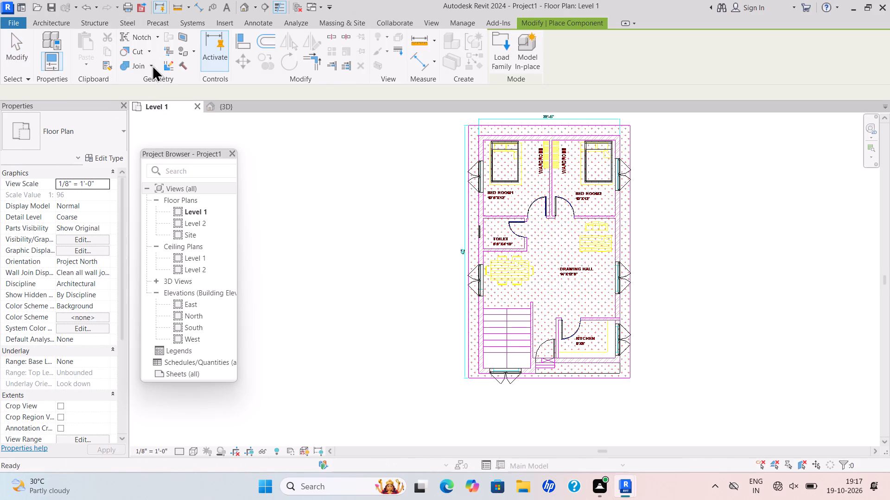
click(528, 25)
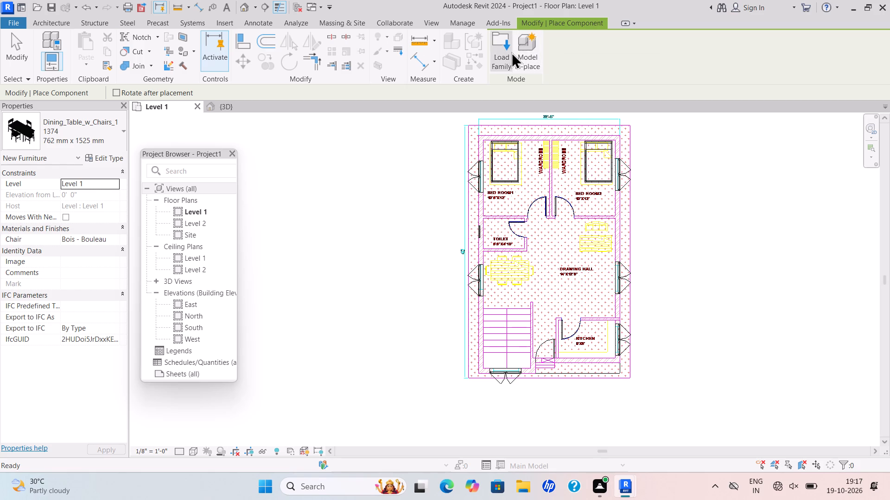
double_click(508, 52)
click(693, 118)
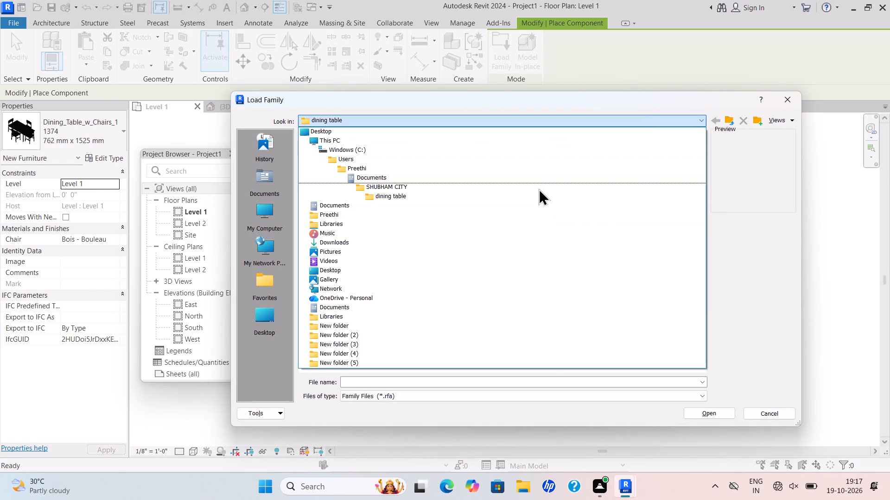
click(539, 189)
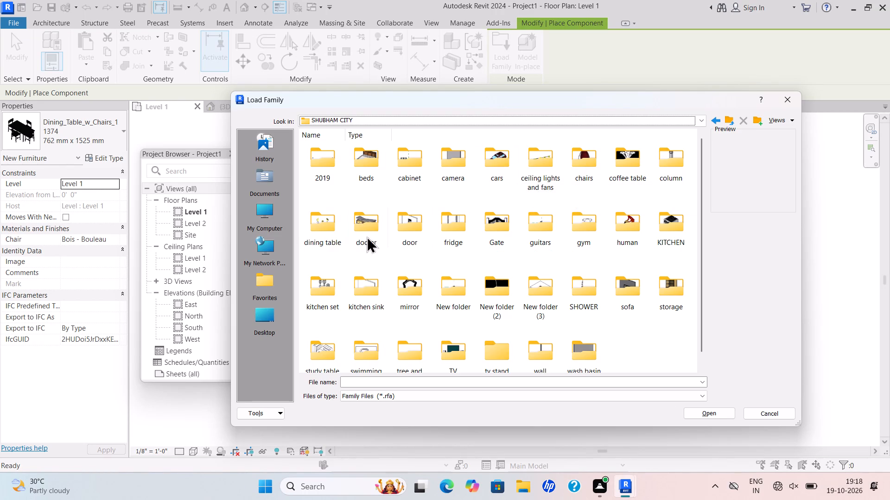
double_click(334, 236)
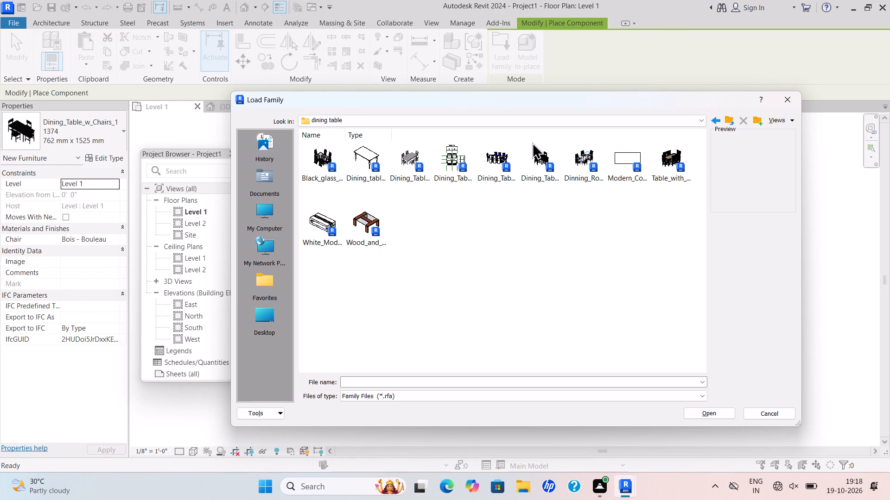
double_click(543, 172)
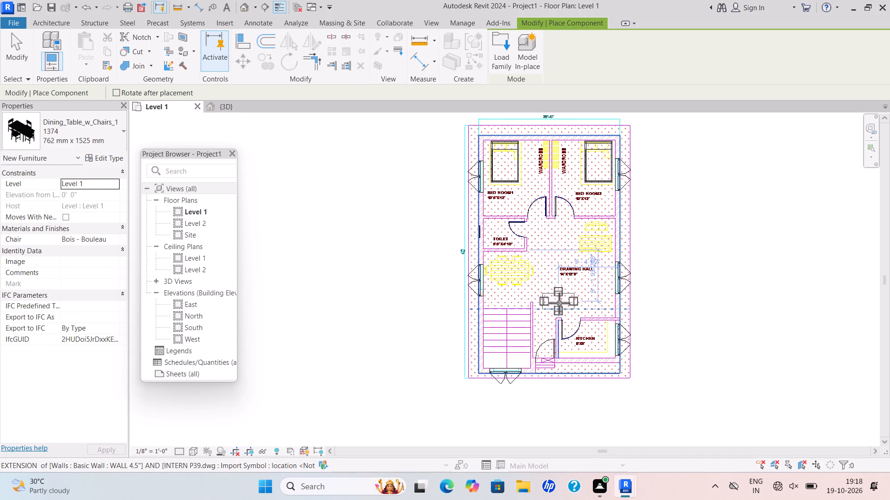
Place one 762 mm x 1525 mm Dining_Table_w_Chairs_11374 over the plan's dining table outline below the toilet.
scroll(549, 281, up, 7)
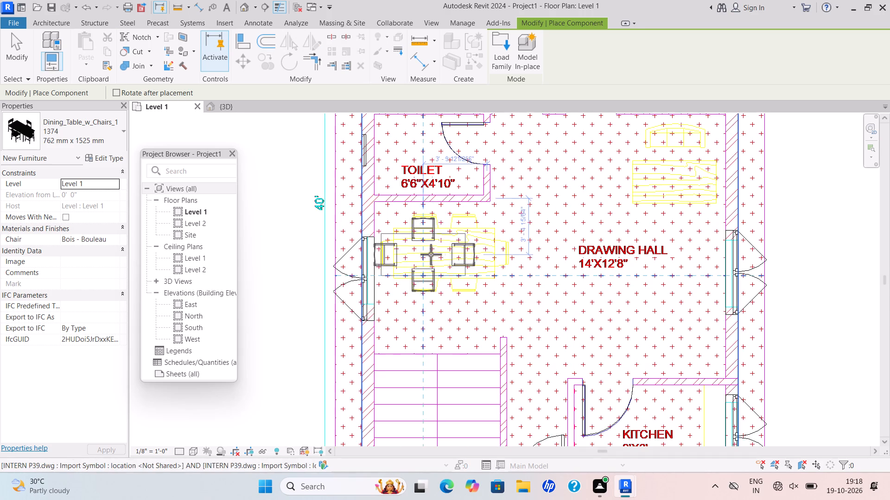
click(434, 253)
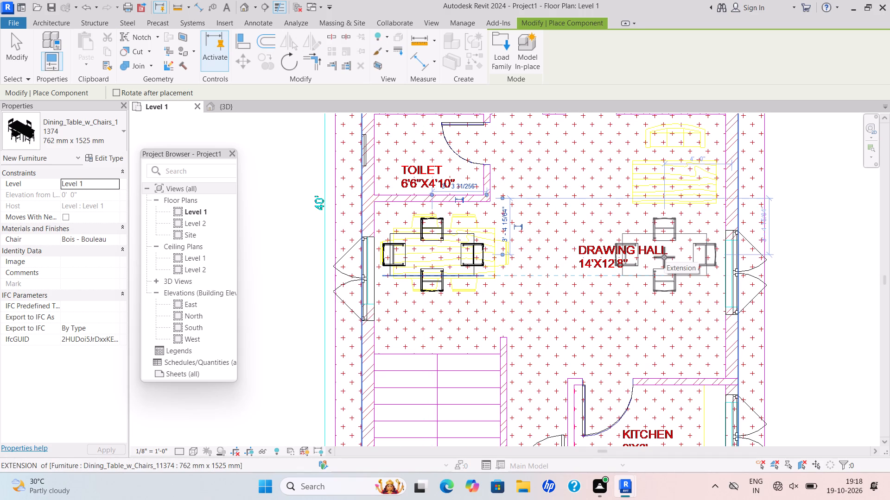
key(Escape)
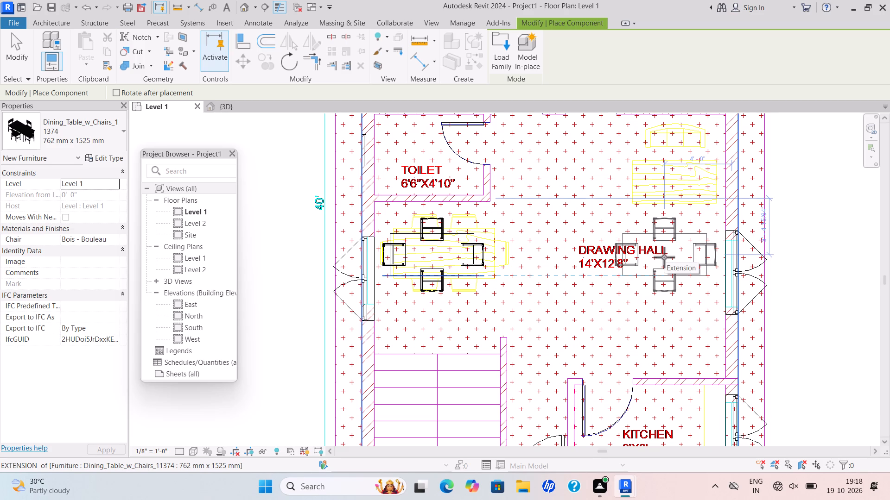
Start placing a component and load the coffee_table_with_brass_mullions_11320 family from SHUBHAM CITY's coffee table folder.
click(51, 19)
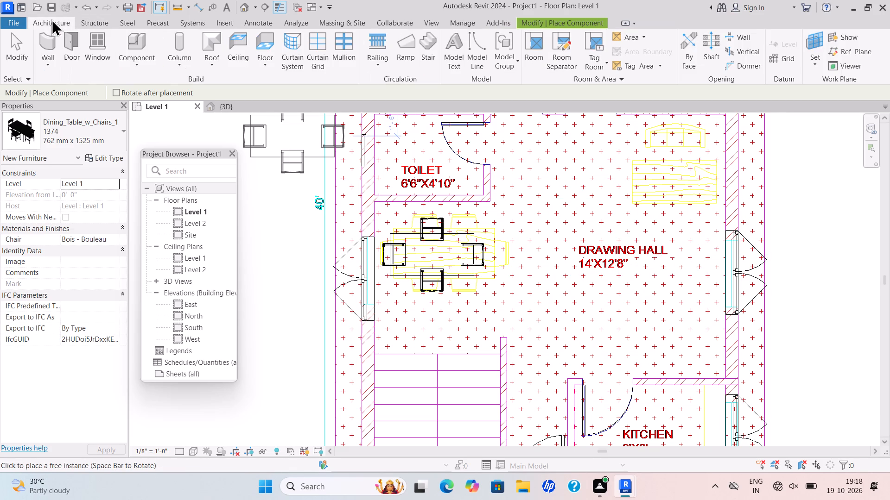
click(145, 65)
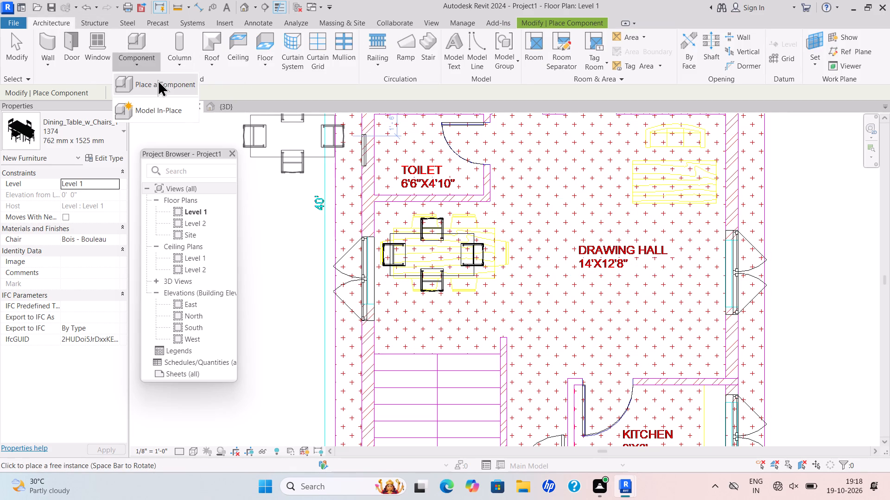
click(158, 80)
click(525, 22)
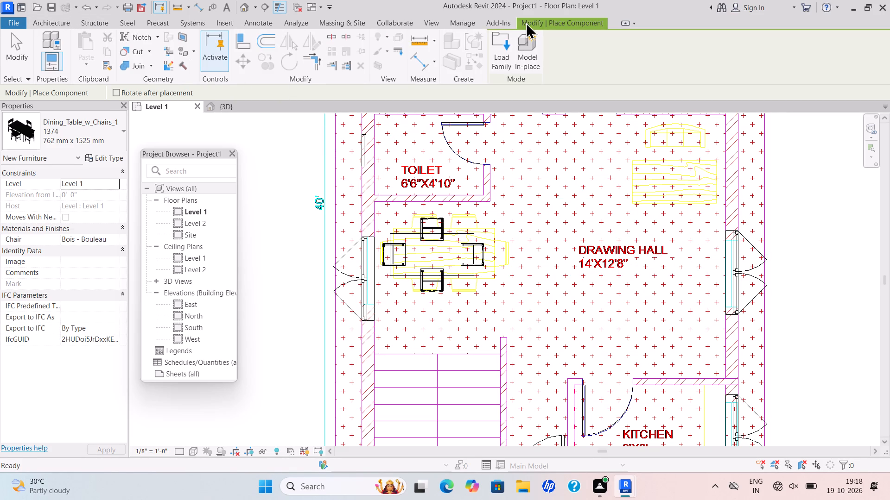
double_click(504, 67)
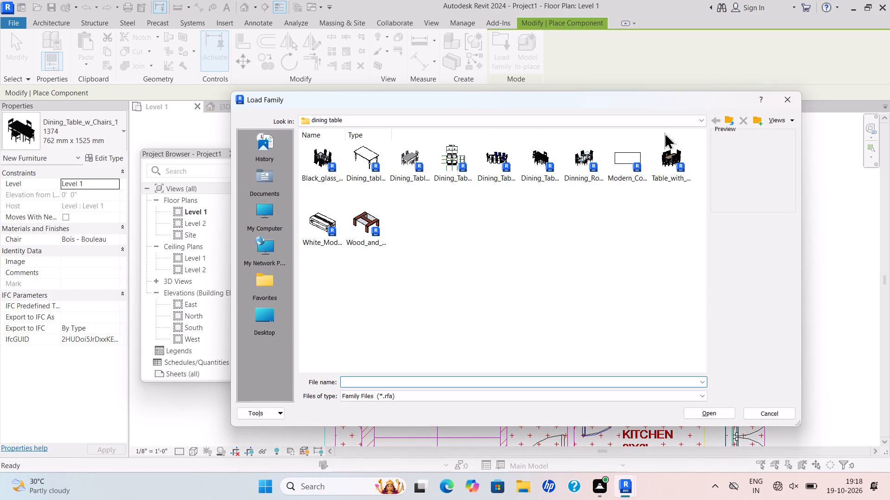
click(705, 118)
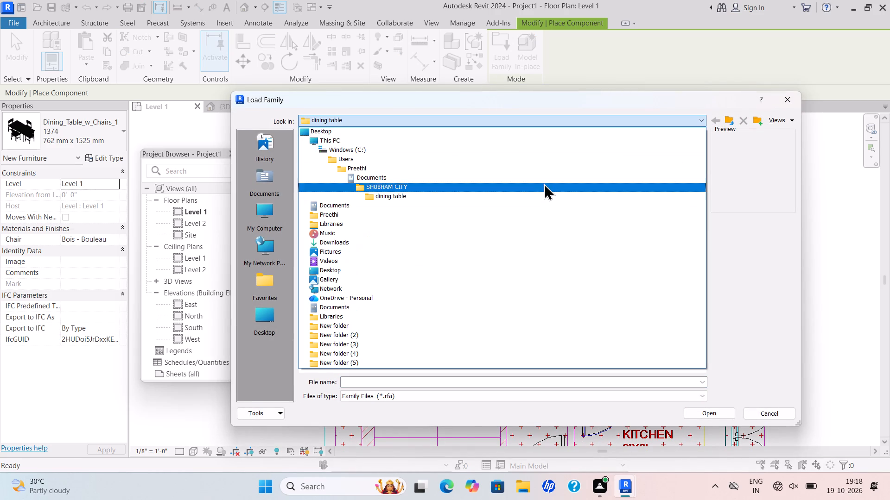
click(544, 184)
scroll(532, 191, up, 6)
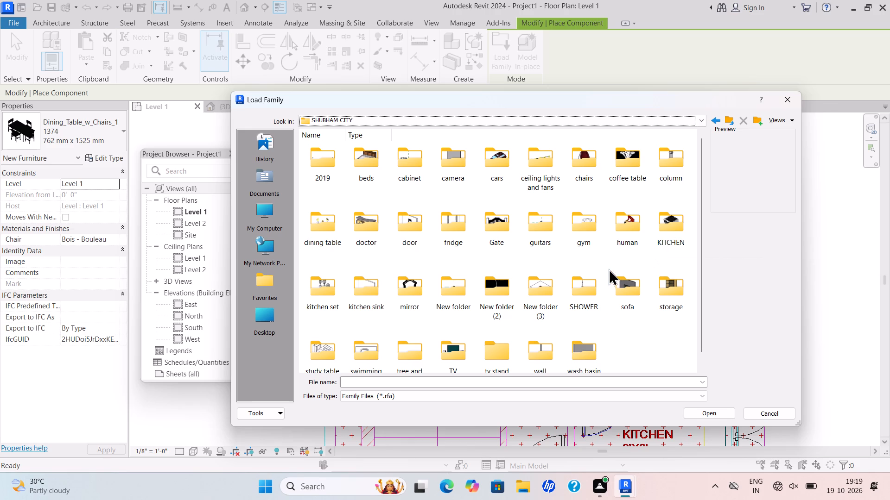
scroll(608, 272, down, 5)
scroll(581, 301, up, 6)
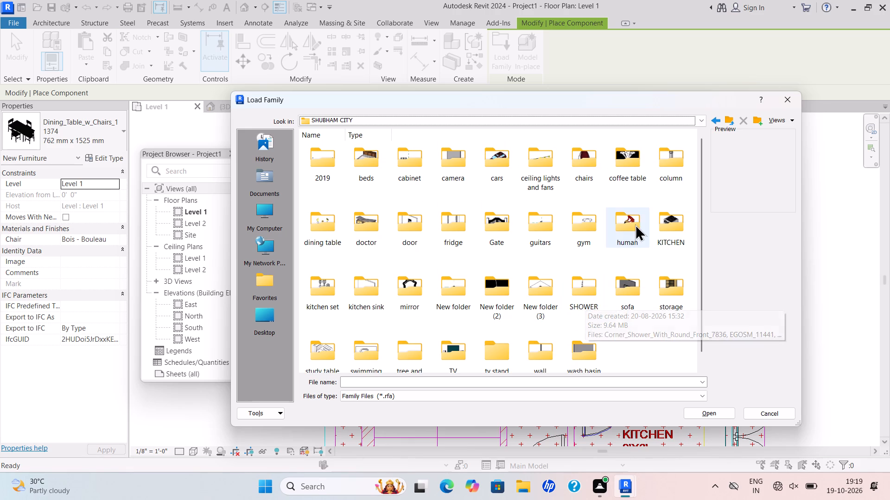
double_click(637, 180)
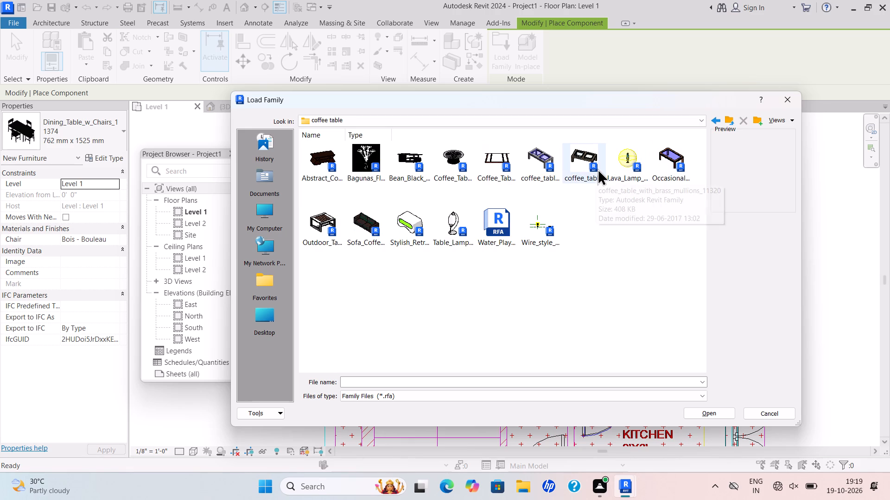
double_click(598, 169)
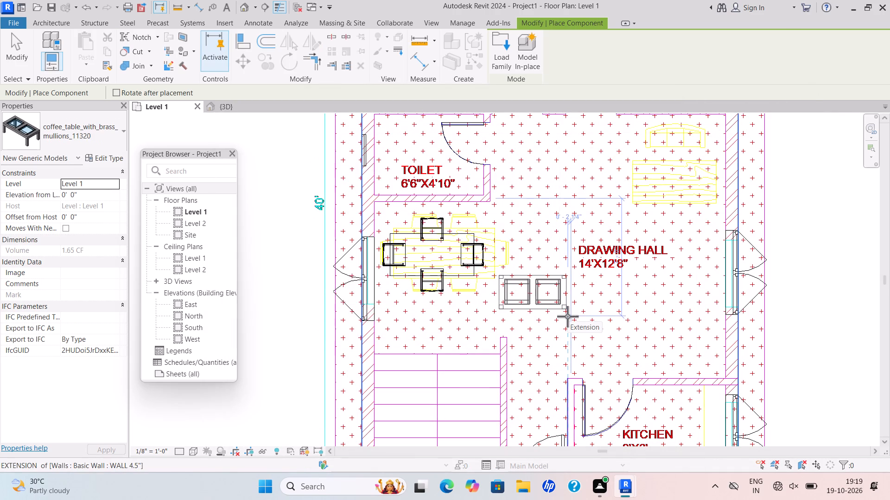
Place one coffee_table_with_brass_mullions_11320 in the Drawing Hall over the lower part of the plan's table outline, and leave component placement.
scroll(595, 190, down, 3)
middle_drag(595, 190, 551, 277)
scroll(608, 265, up, 6)
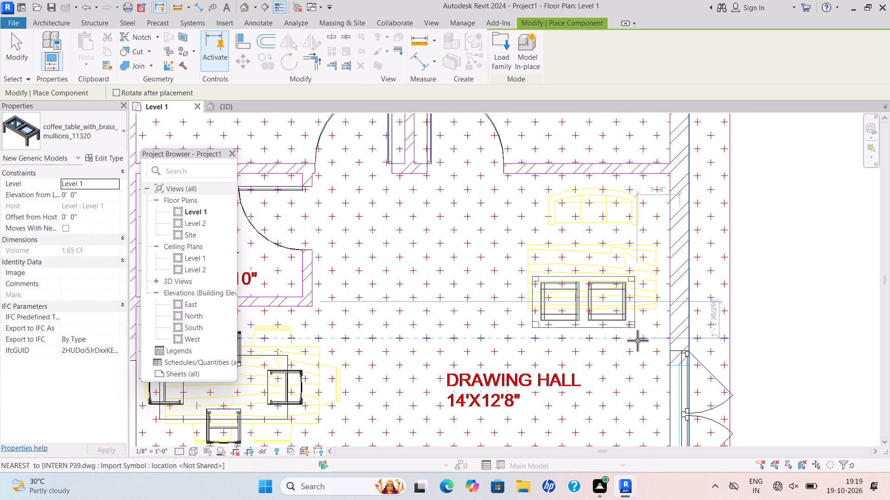
click(638, 340)
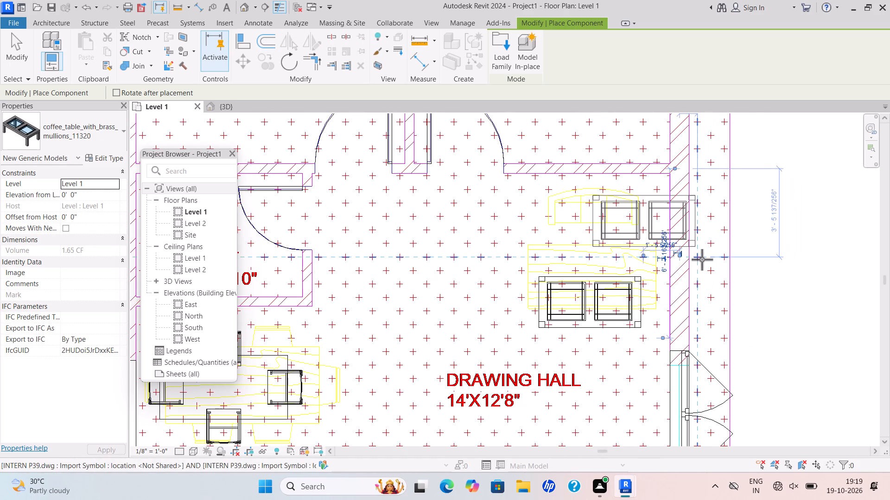
key(Escape)
key(Escape)
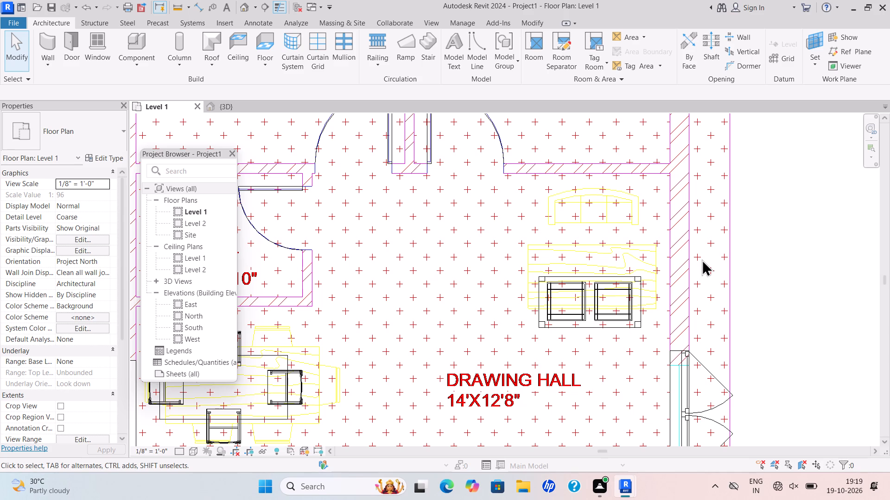
Start placing a component and load the Modern_Couch_11512 family from SHUBHAM CITY's sofa folder.
click(49, 23)
click(135, 62)
click(152, 77)
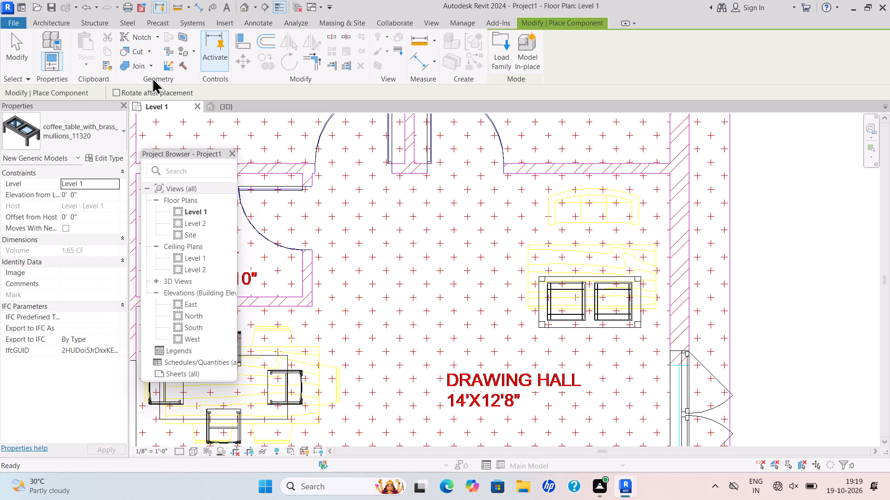
double_click(495, 53)
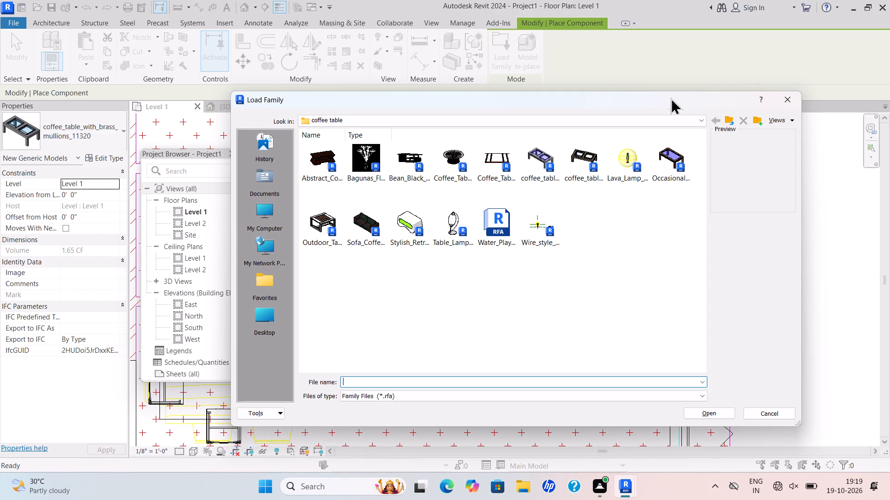
click(695, 120)
click(467, 187)
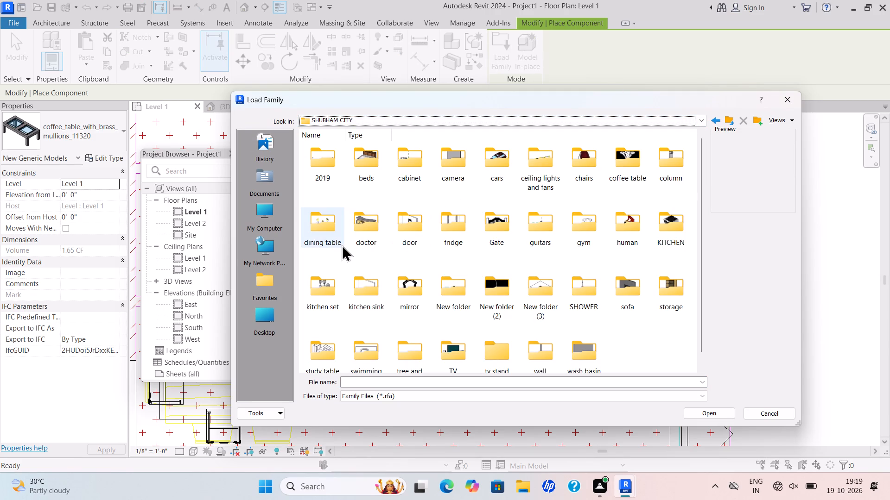
scroll(399, 238, down, 5)
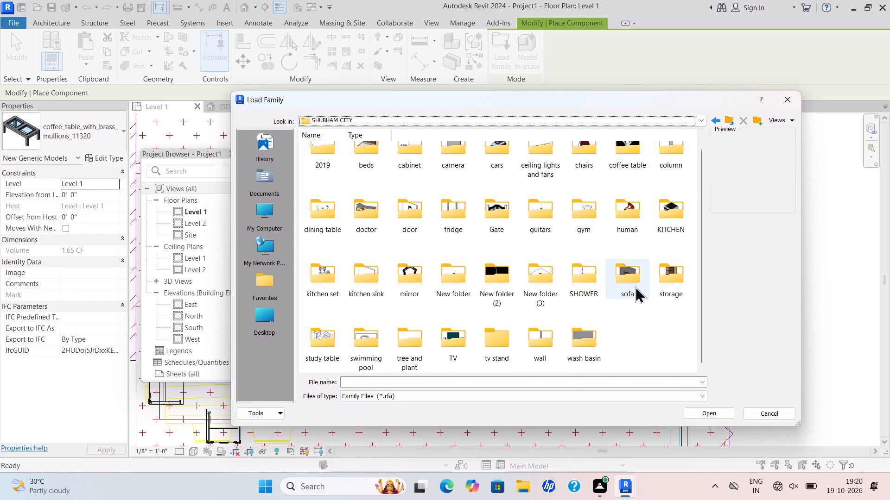
double_click(631, 286)
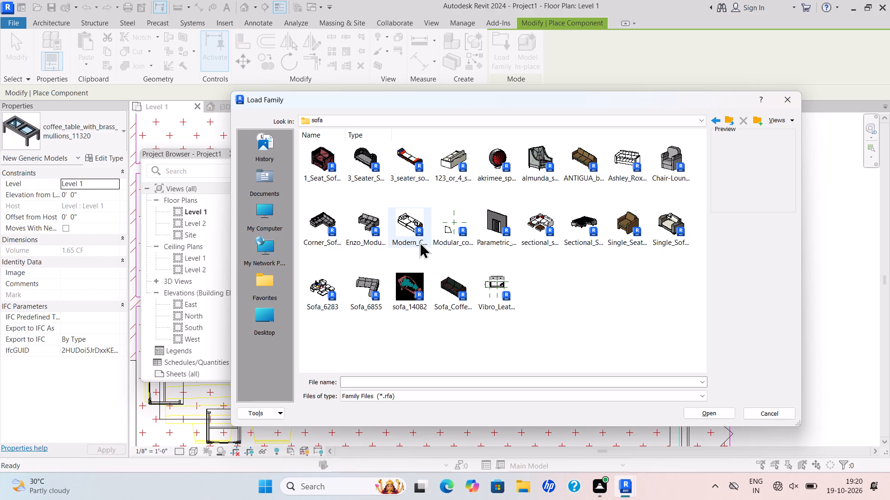
double_click(420, 242)
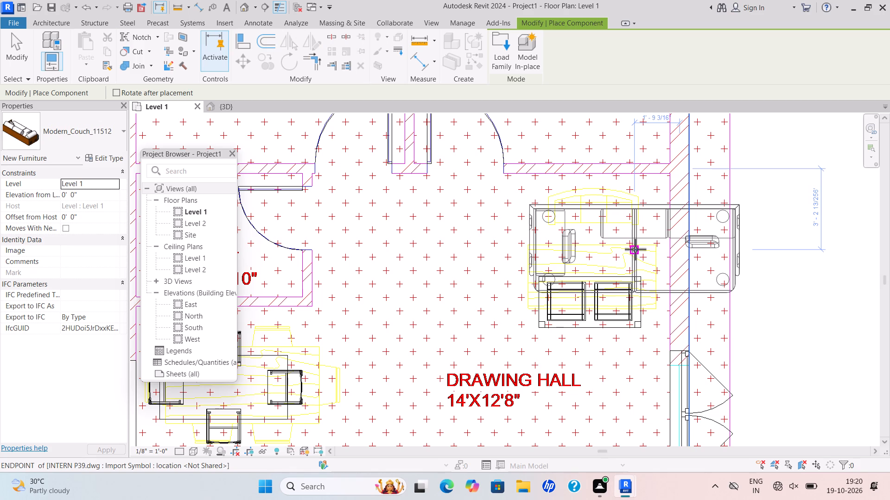
Place one Modern_Couch_11512 over the plan's sofa outline between the coffee table and the Bed Room 2 wall, and leave component placement.
middle_drag(566, 226, 567, 236)
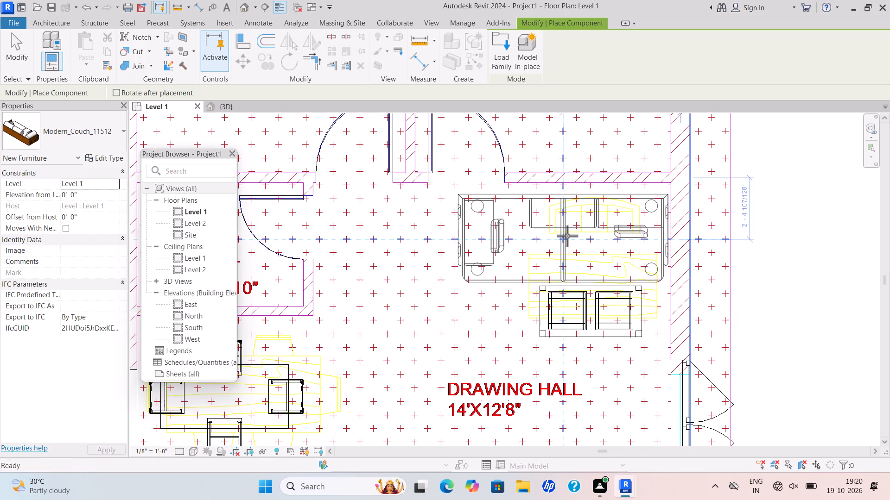
scroll(567, 236, up, 3)
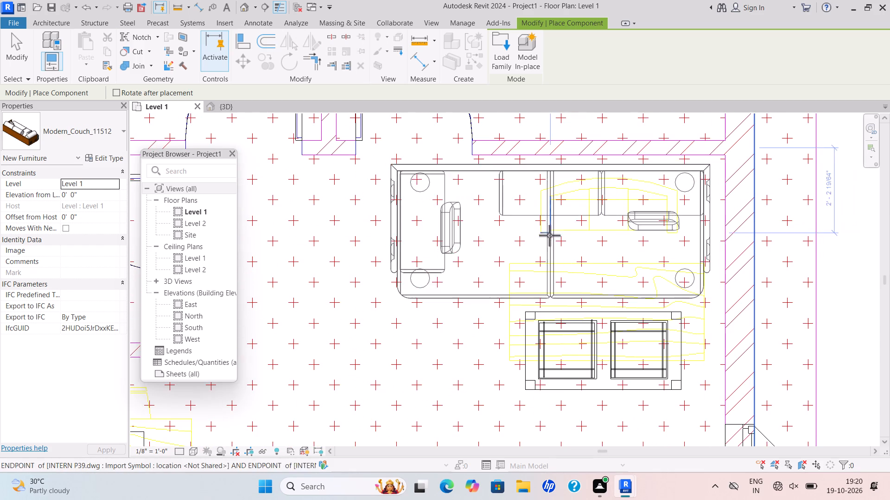
click(559, 227)
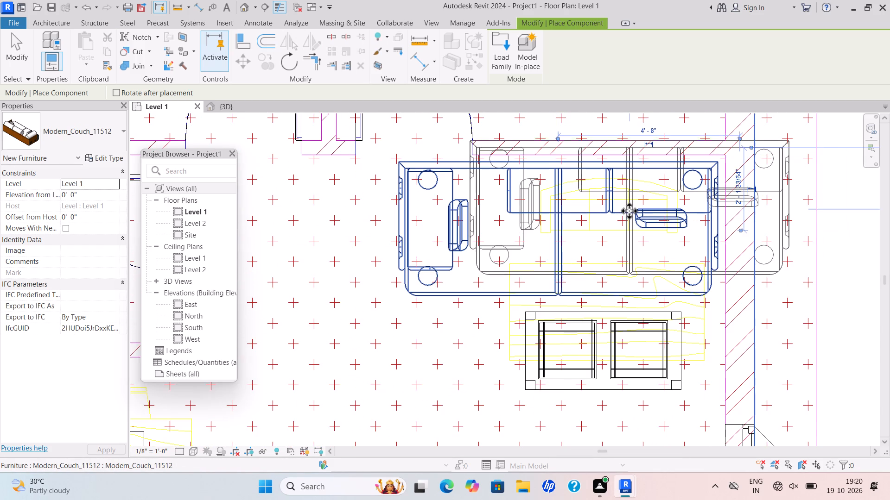
key(Escape)
key(Escape)
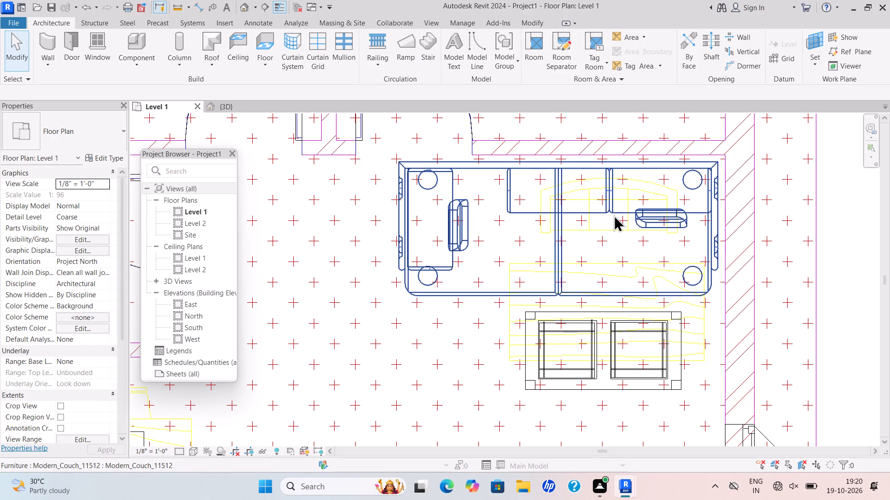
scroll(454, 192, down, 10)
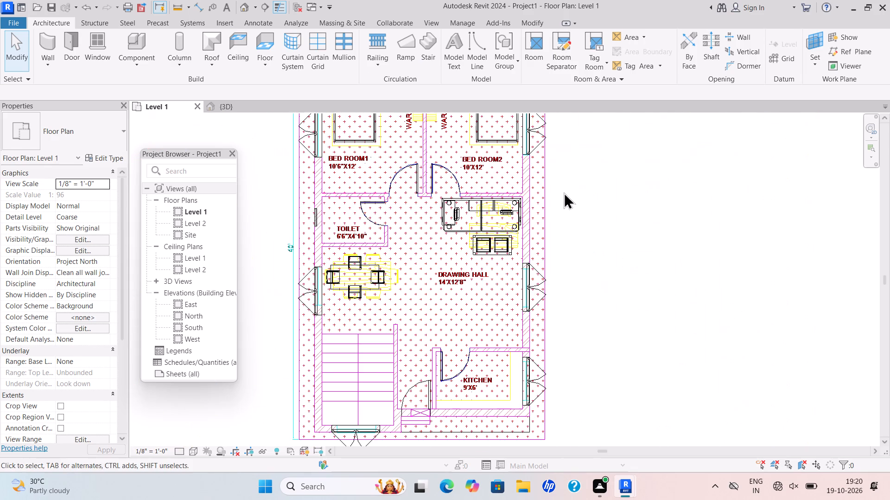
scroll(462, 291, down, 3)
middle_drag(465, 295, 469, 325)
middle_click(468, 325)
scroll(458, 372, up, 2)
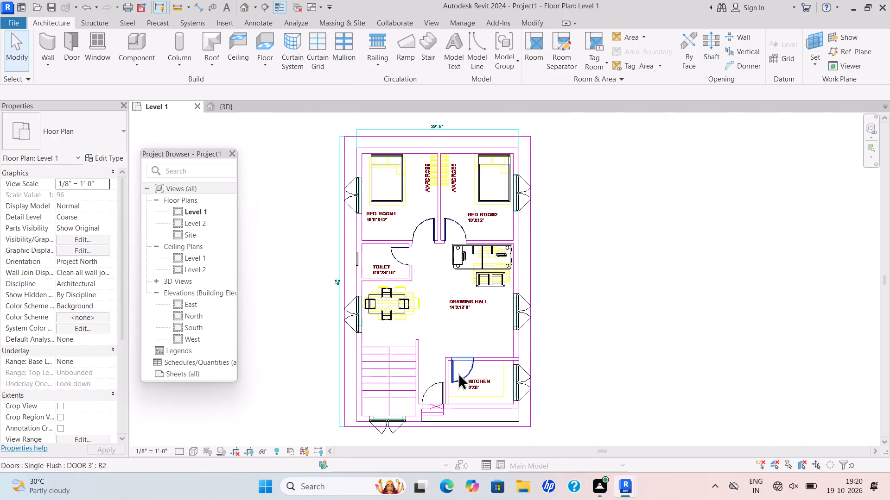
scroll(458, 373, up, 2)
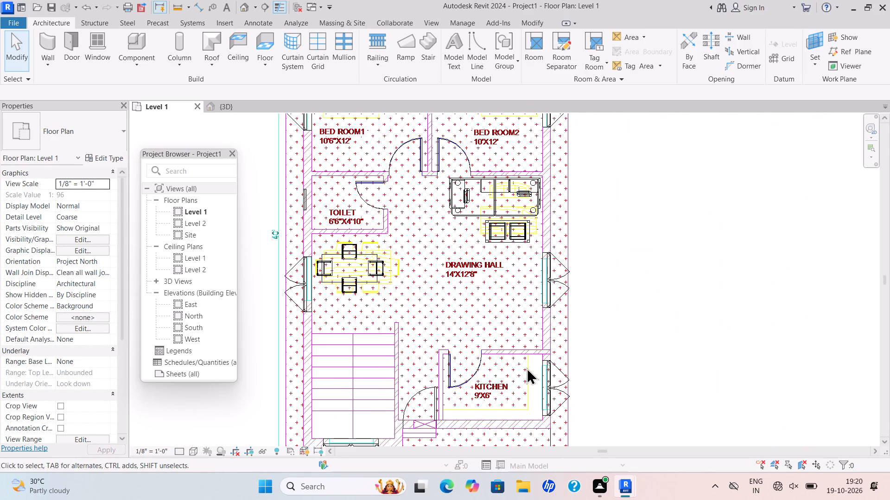
Start a stair with a sketched run and draw its outer boundary around three sides of the plan's staircase, 7'-6" wide, leaving the entry edge open.
scroll(527, 367, down, 2)
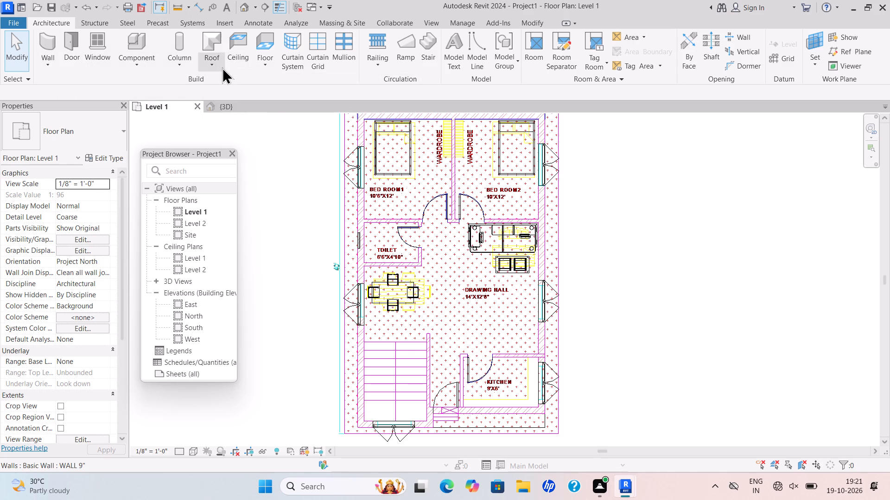
double_click(427, 56)
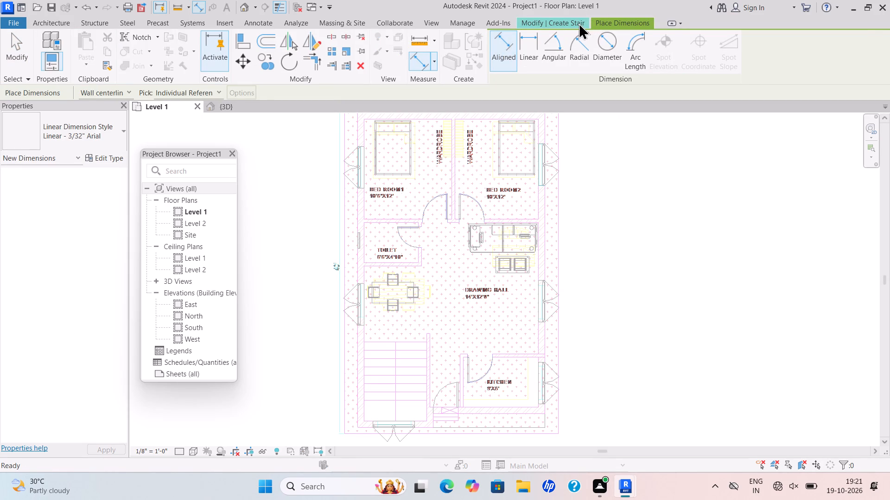
click(566, 21)
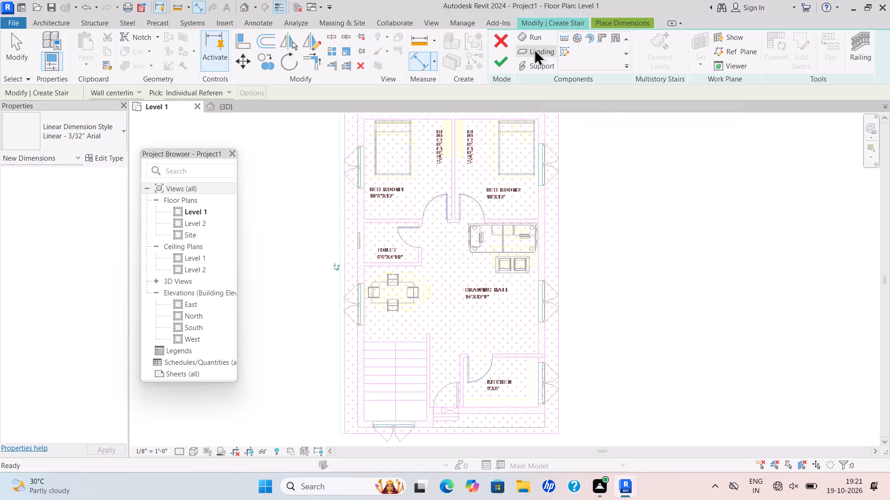
double_click(564, 47)
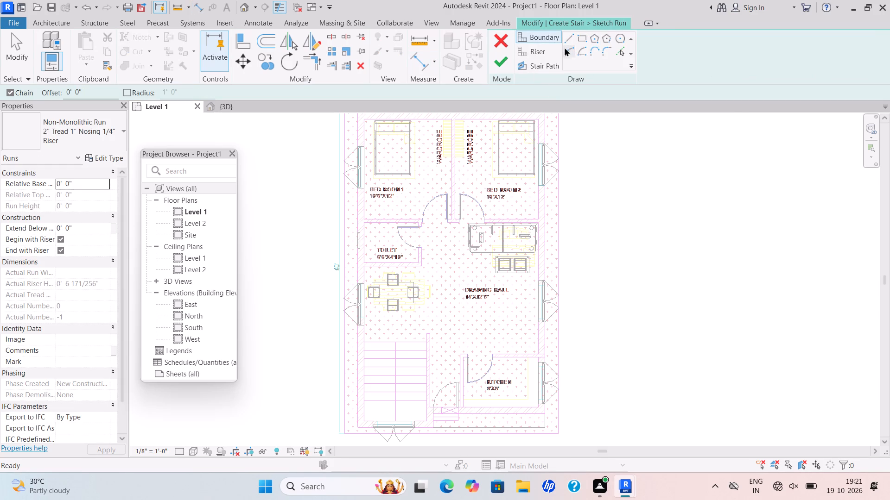
click(566, 39)
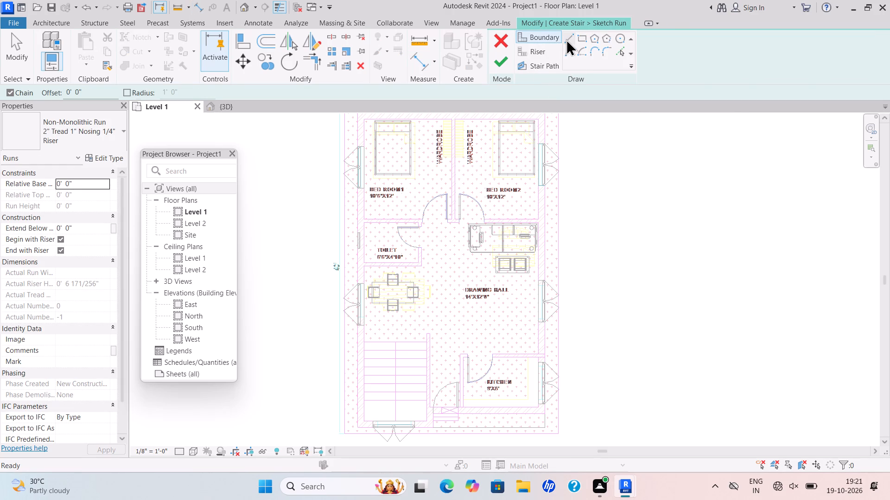
click(566, 39)
scroll(397, 386, up, 5)
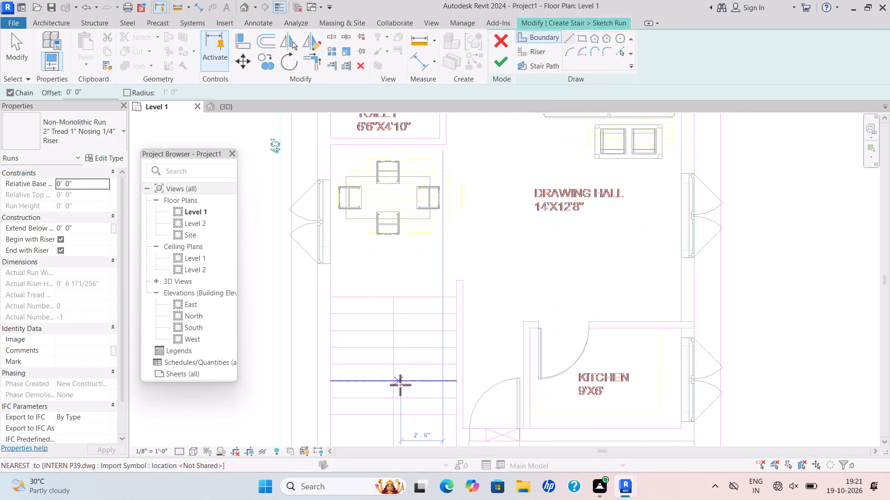
scroll(419, 371, down, 4)
middle_drag(421, 366, 442, 254)
scroll(408, 308, up, 8)
scroll(420, 245, down, 2)
middle_drag(420, 252, 421, 314)
click(369, 139)
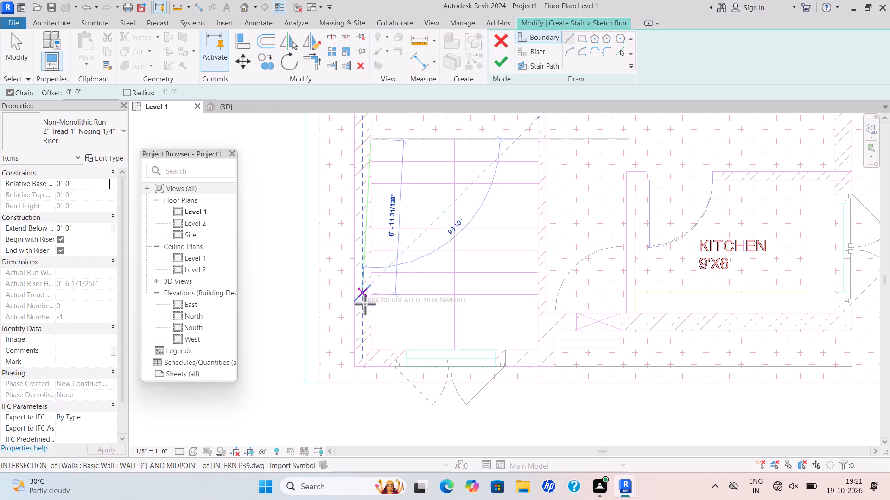
drag(373, 347, 380, 350)
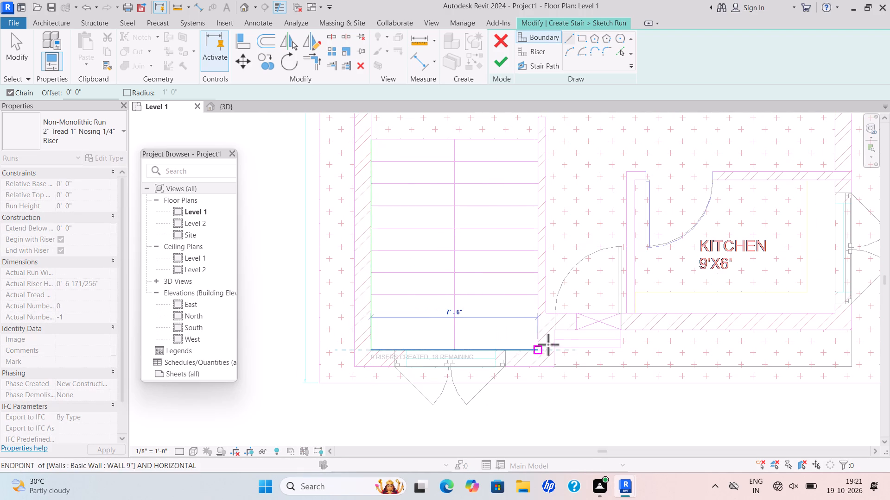
drag(537, 350, 541, 341)
scroll(547, 143, down, 1)
middle_drag(547, 149, 539, 190)
scroll(532, 177, up, 10)
click(531, 180)
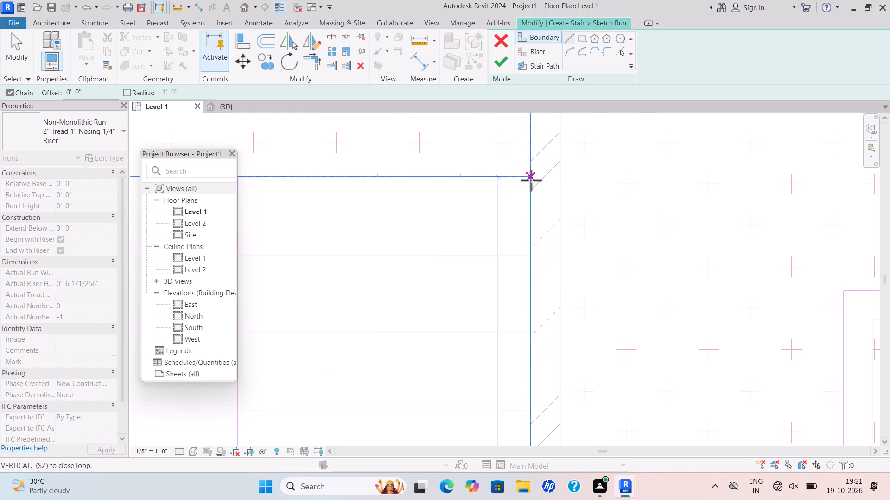
key(grave)
key(Escape)
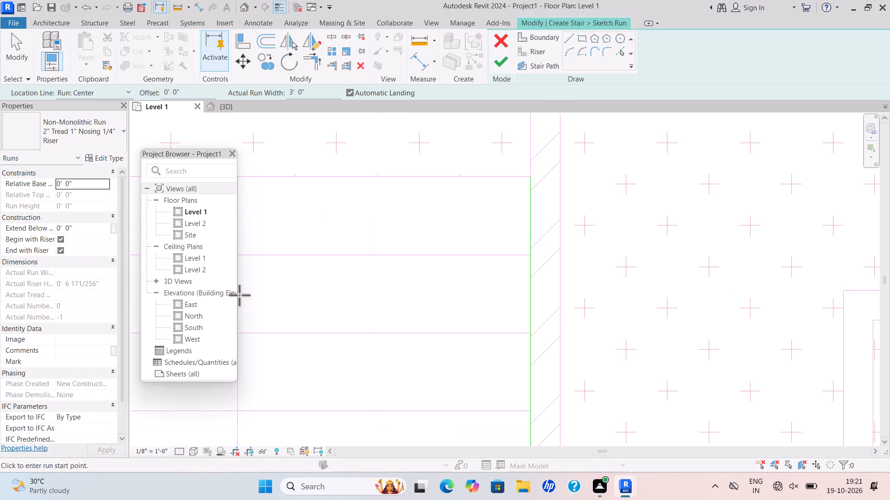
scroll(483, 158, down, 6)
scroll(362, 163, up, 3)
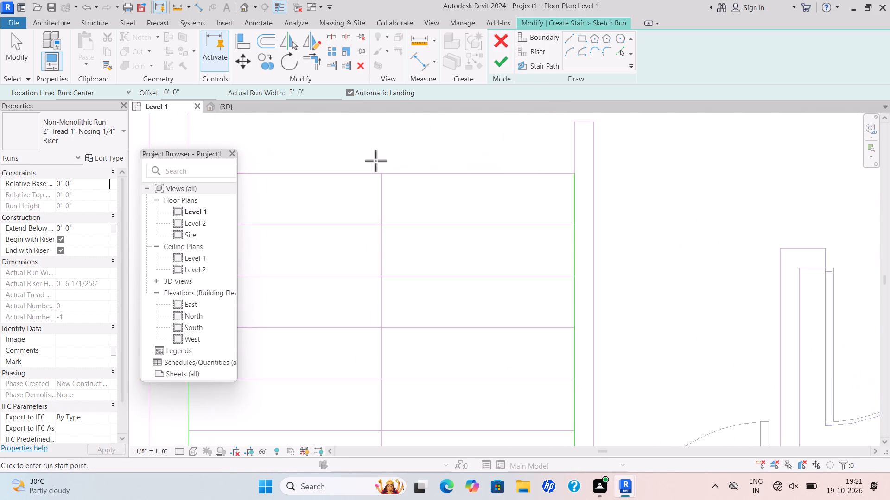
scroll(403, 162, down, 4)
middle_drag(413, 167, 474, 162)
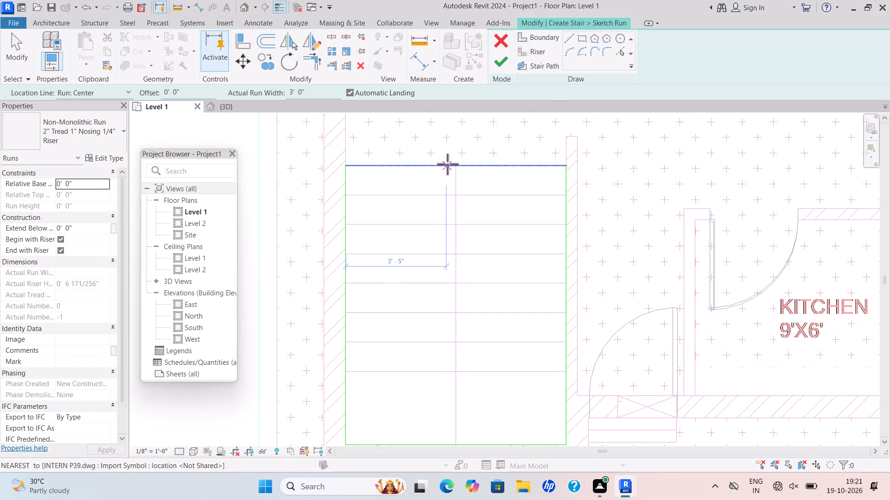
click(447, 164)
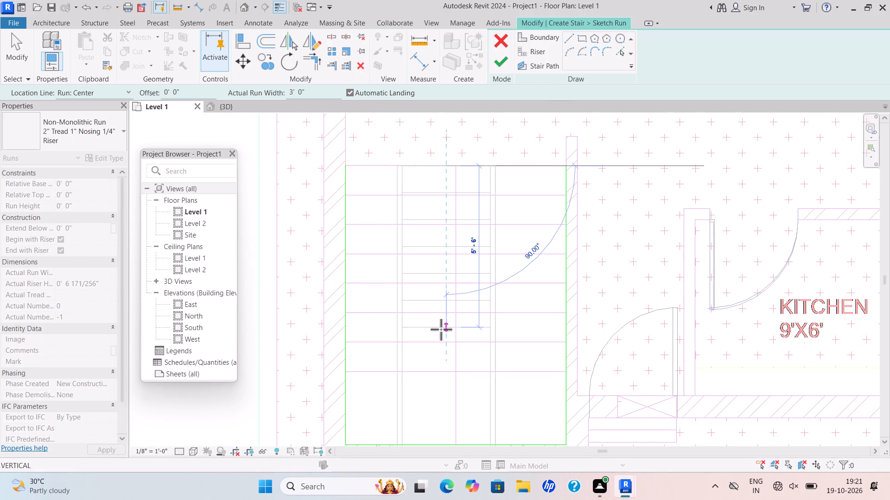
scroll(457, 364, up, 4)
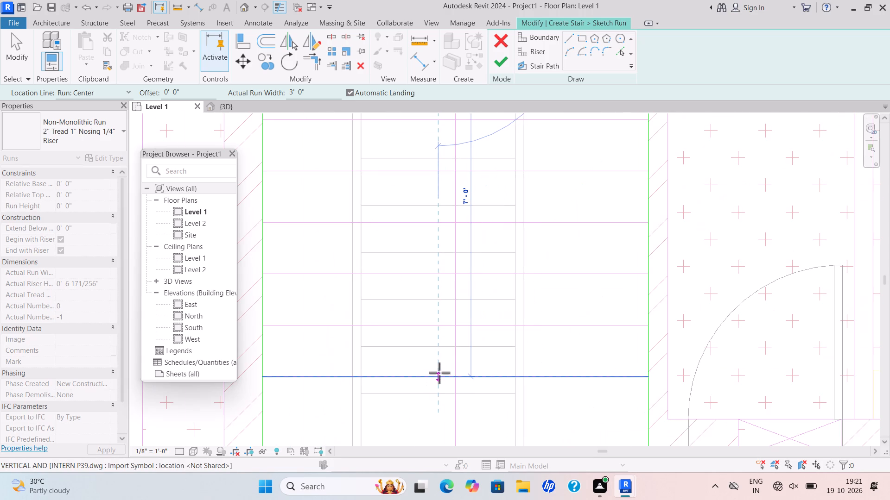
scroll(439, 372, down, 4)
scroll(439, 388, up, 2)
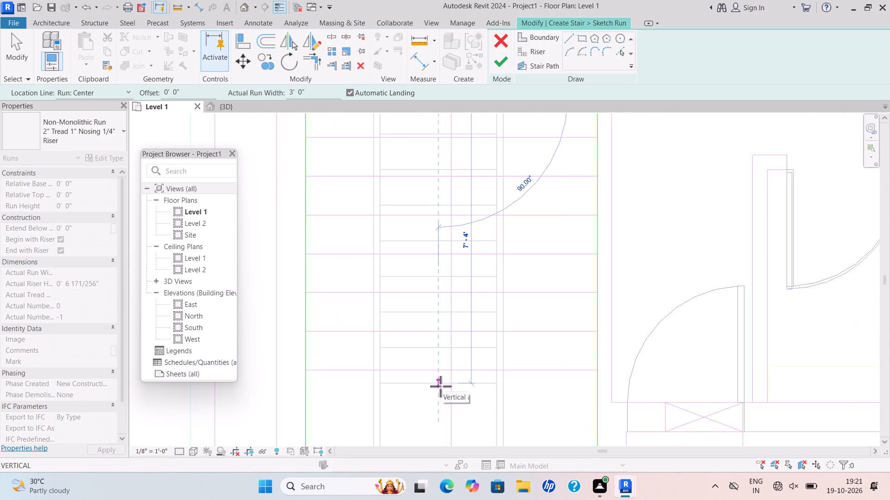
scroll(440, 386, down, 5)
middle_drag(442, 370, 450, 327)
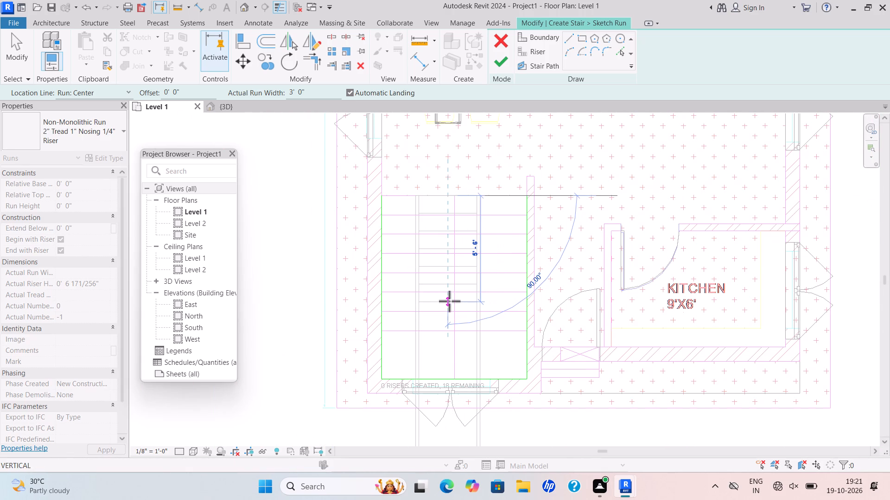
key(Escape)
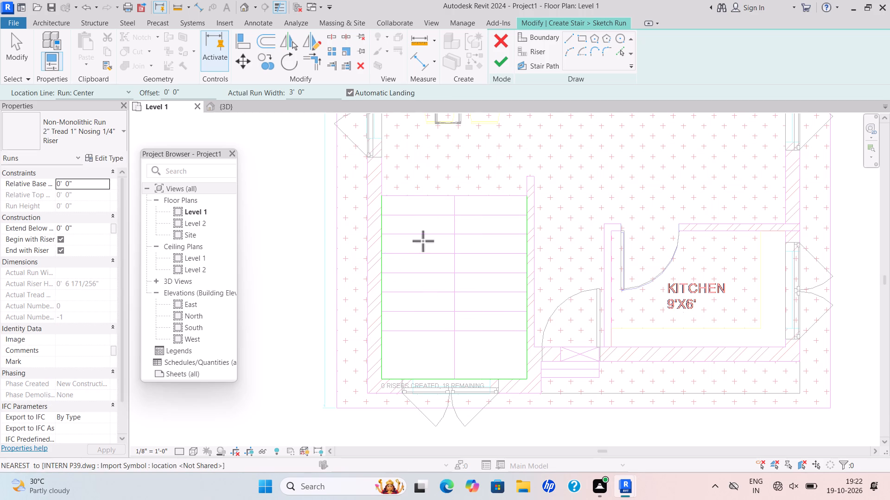
Sketch the U-shaped inner stair boundary between the two flights, with 7'-0" long sides spaced 8" apart, starting at the open entry edge.
double_click(546, 42)
click(569, 41)
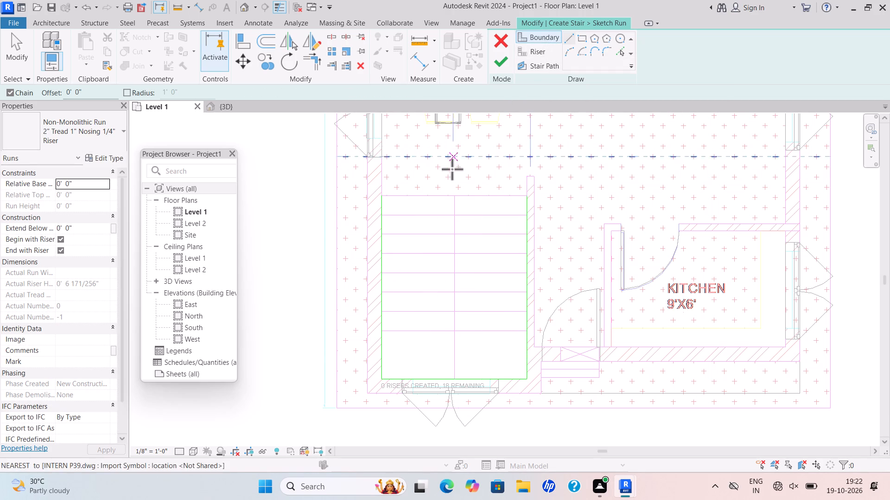
scroll(448, 196, up, 4)
click(451, 194)
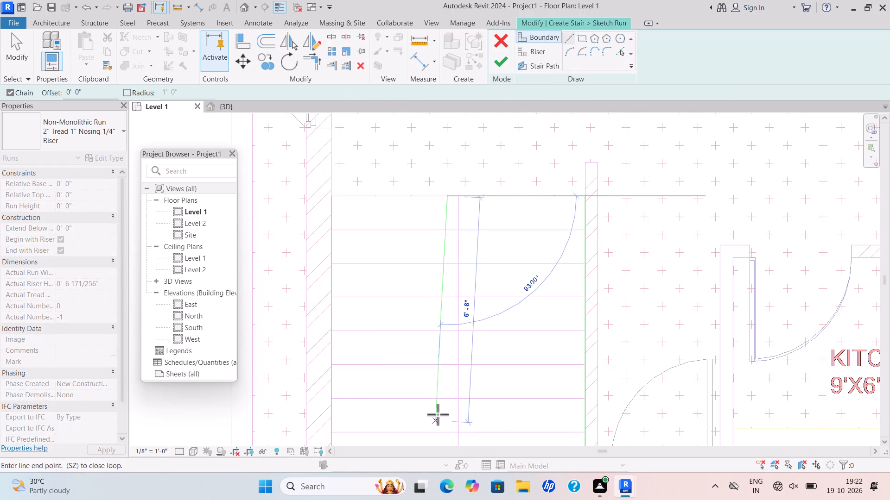
scroll(446, 390, down, 2)
middle_drag(445, 388, 474, 318)
scroll(475, 350, up, 2)
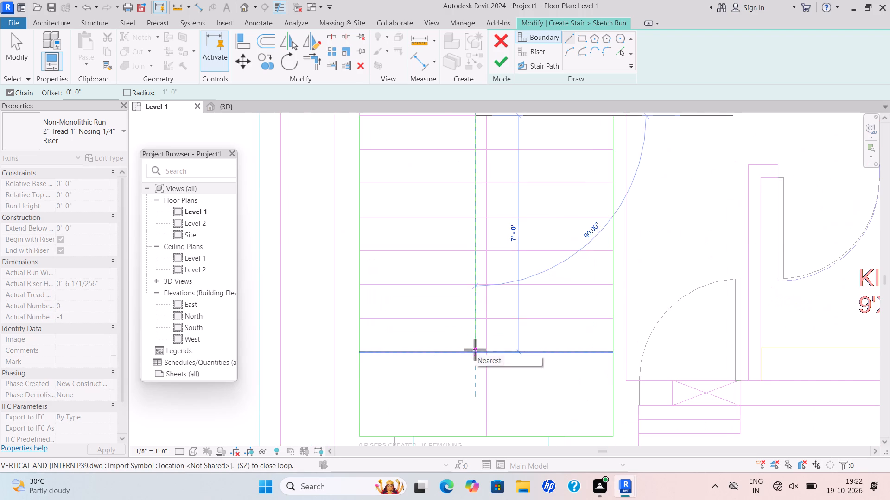
click(476, 352)
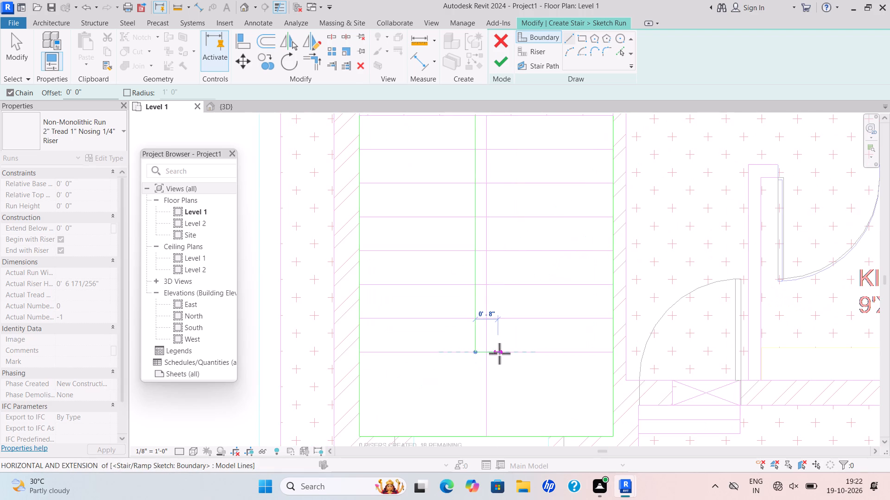
click(499, 353)
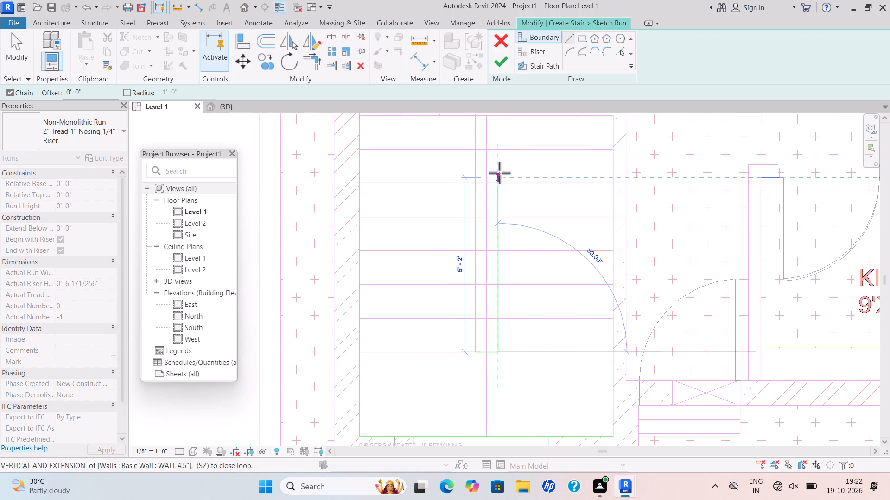
middle_drag(497, 148, 502, 267)
scroll(502, 266, down, 1)
scroll(502, 238, up, 4)
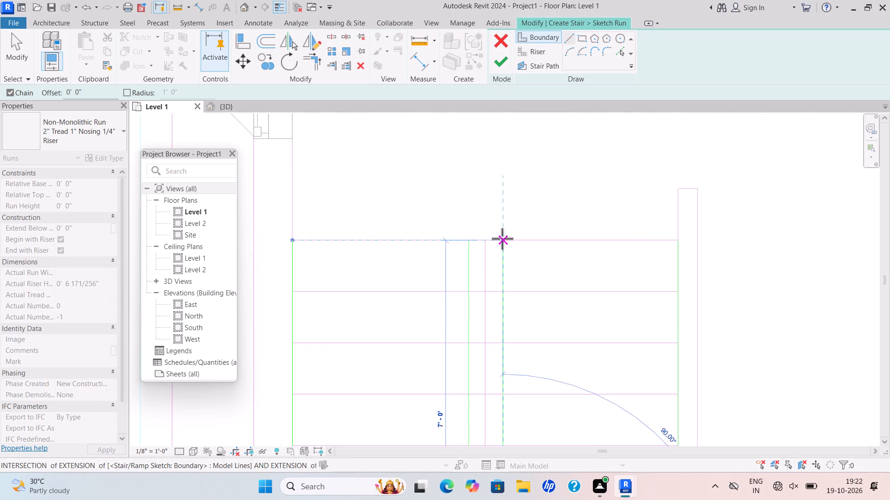
scroll(504, 238, up, 2)
click(500, 241)
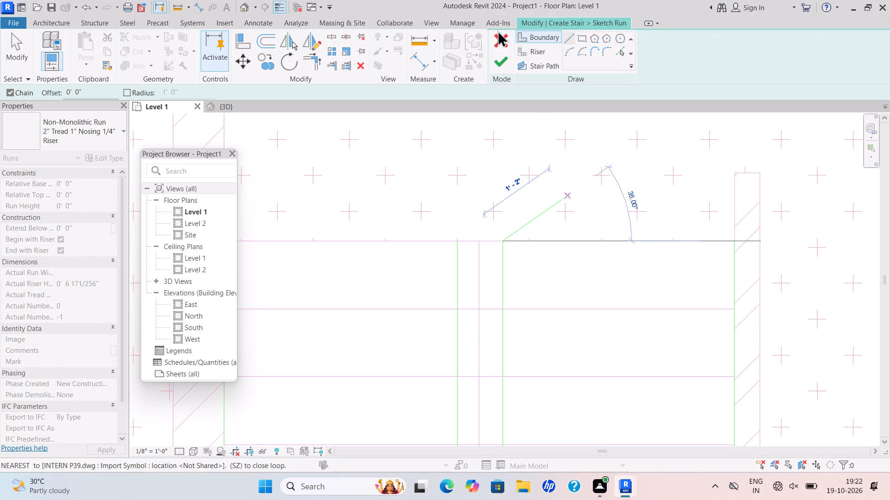
key(Escape)
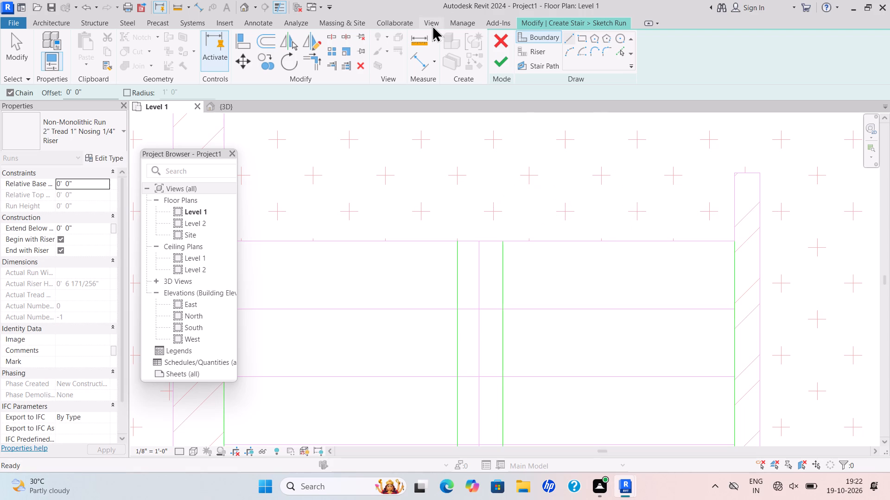
Sketch the left flight's first two riser lines over the plan treads, each about 3'-5" long and 1'-0" apart, from outer to inner boundary.
double_click(546, 50)
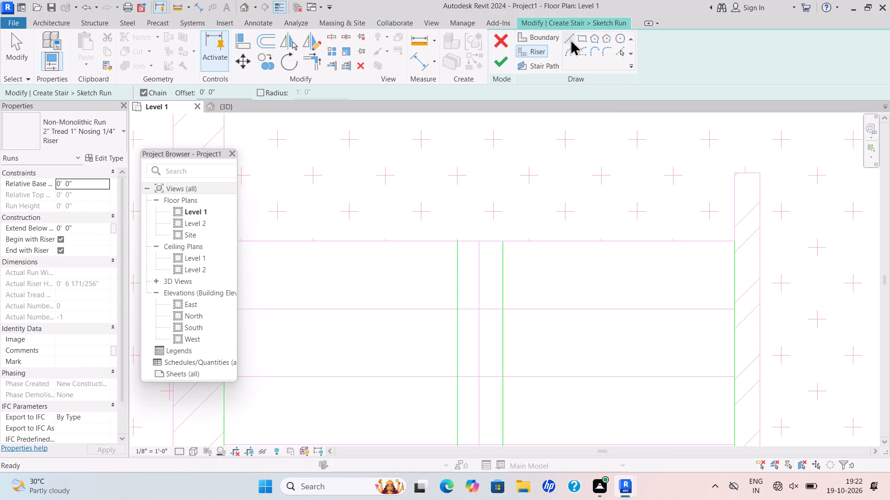
double_click(569, 39)
scroll(440, 176, down, 3)
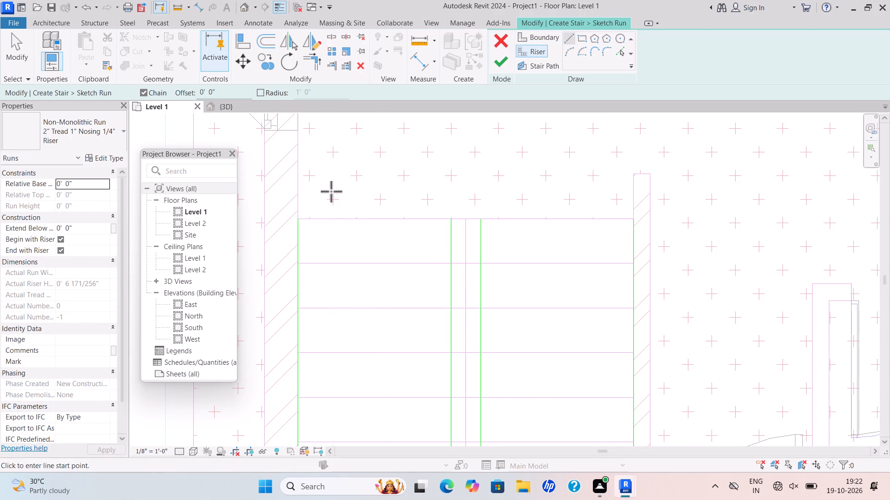
scroll(305, 219, up, 1)
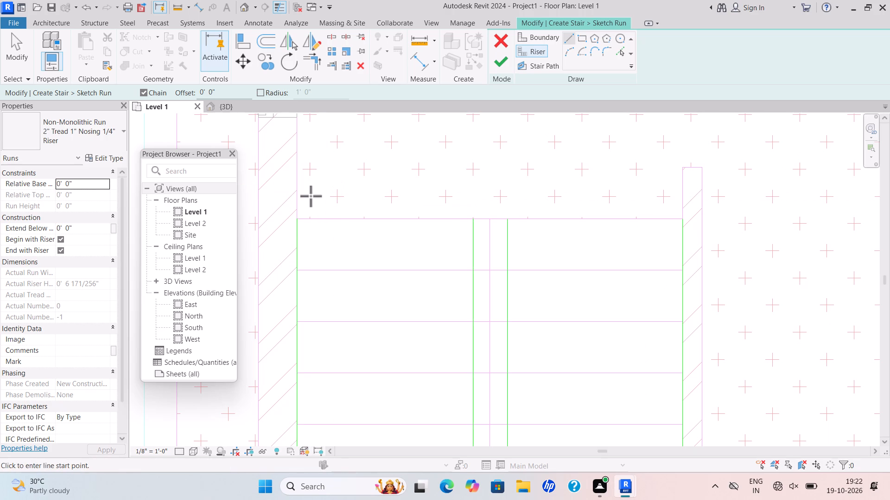
scroll(294, 221, up, 2)
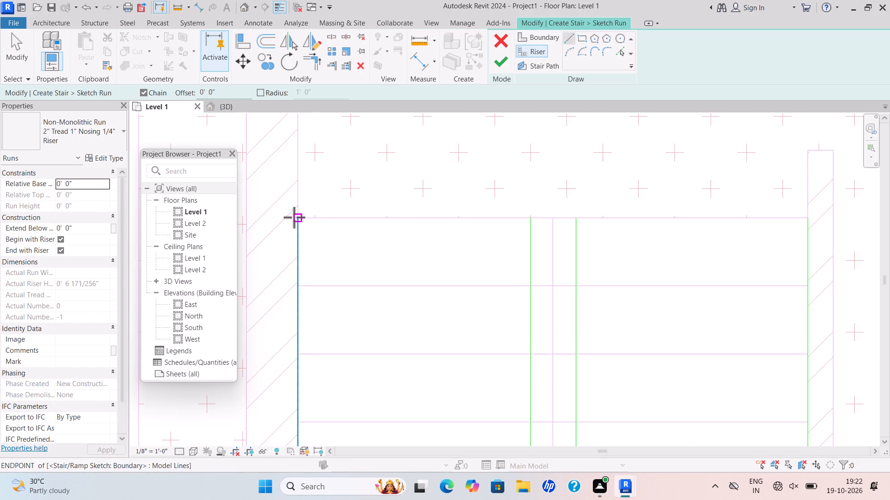
click(294, 217)
click(532, 218)
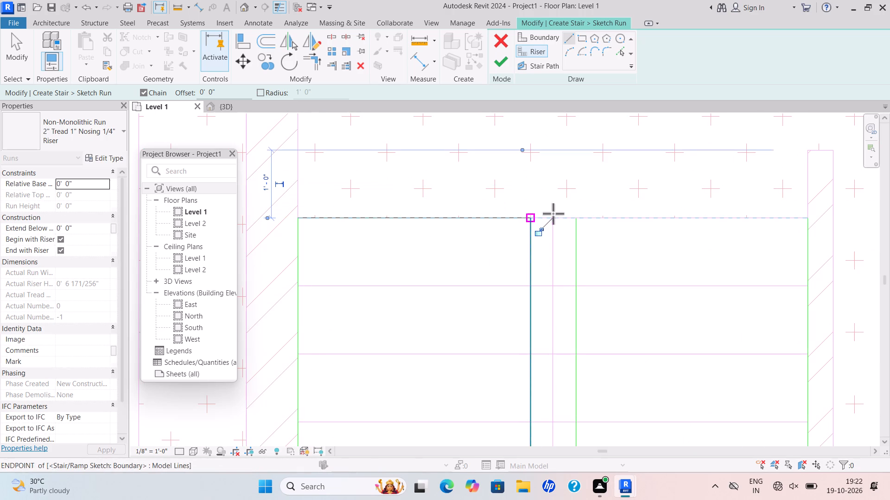
scroll(320, 287, up, 3)
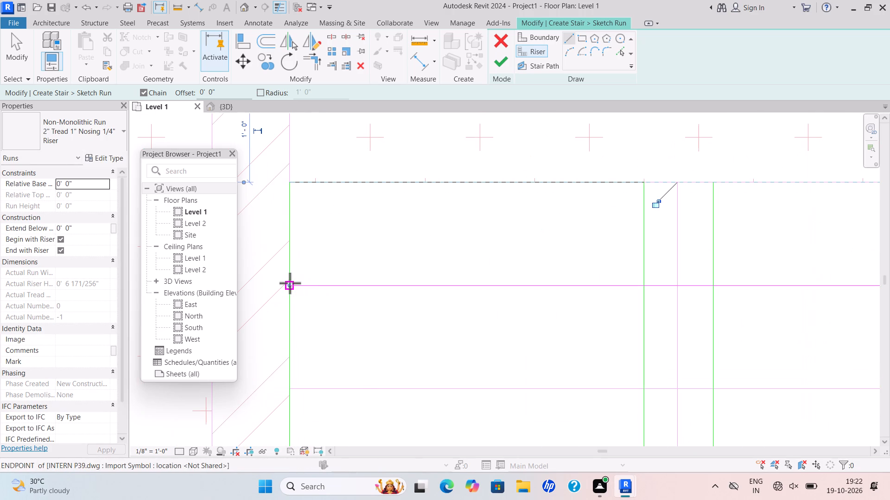
click(290, 283)
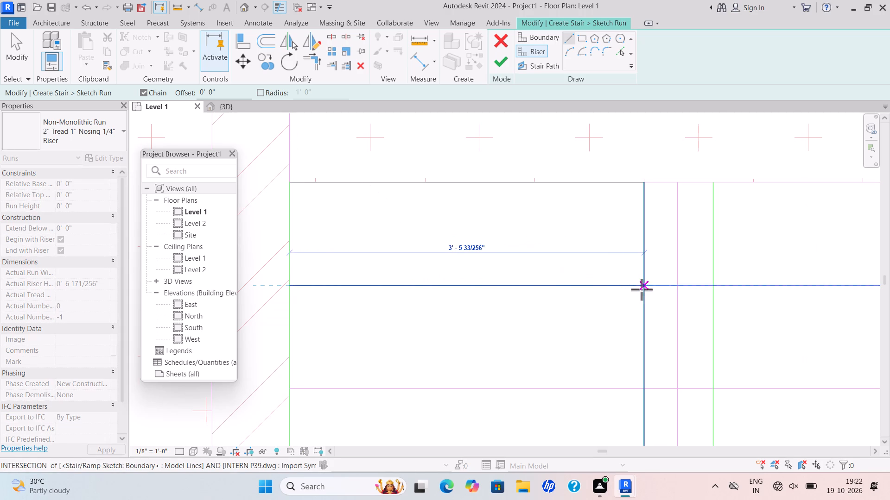
click(642, 289)
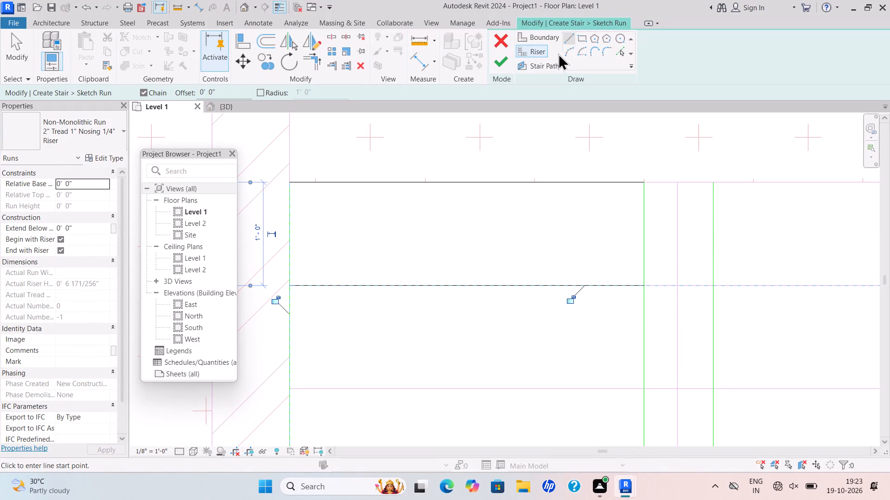
Sketch the left flight's third and fourth riser lines over the plan treads, each about 3'-5" long and 1'-0" apart.
click(572, 32)
scroll(501, 268, down, 7)
scroll(424, 320, up, 4)
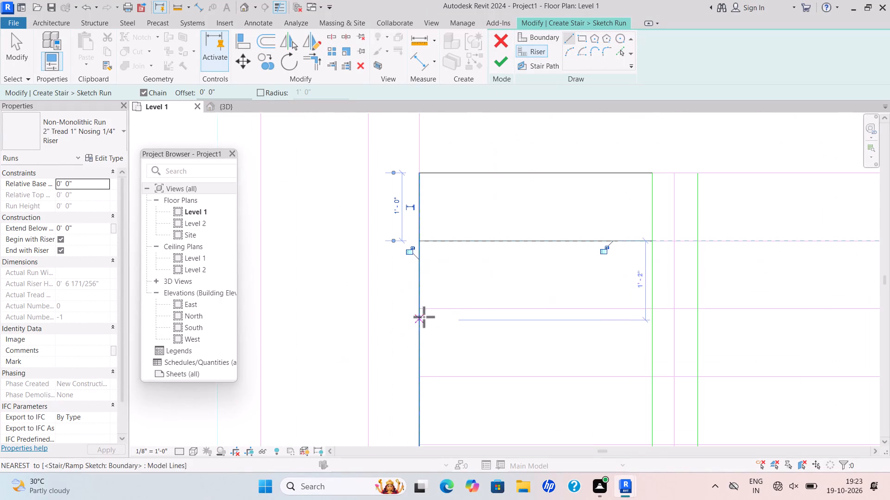
scroll(415, 309, up, 4)
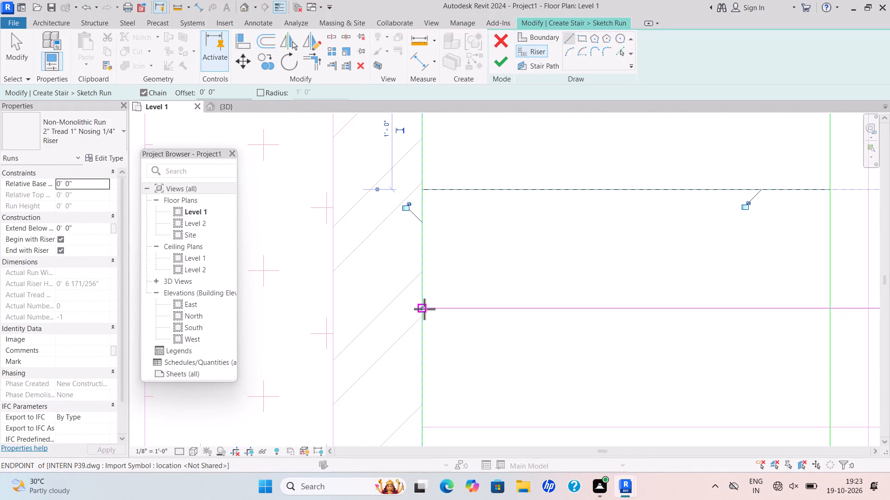
click(424, 309)
click(827, 312)
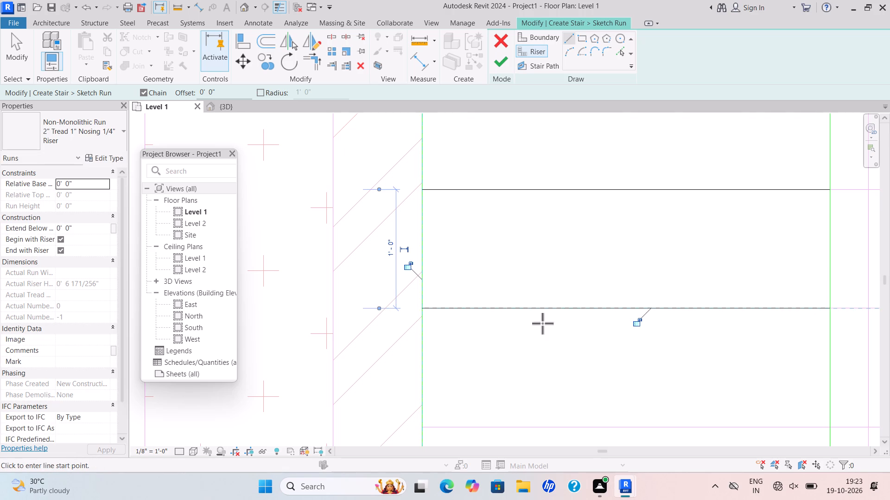
scroll(490, 357, down, 5)
middle_drag(483, 352, 459, 301)
scroll(432, 346, up, 8)
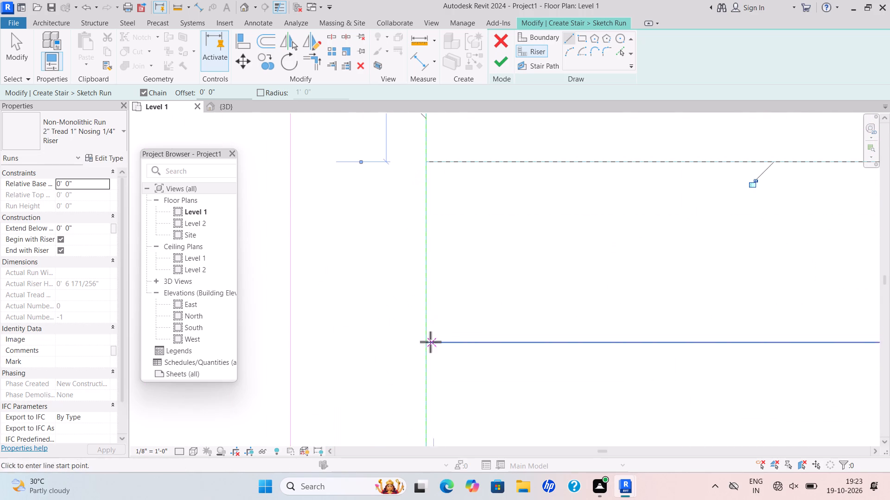
drag(430, 342, 451, 343)
scroll(731, 344, down, 5)
middle_drag(731, 344, 530, 320)
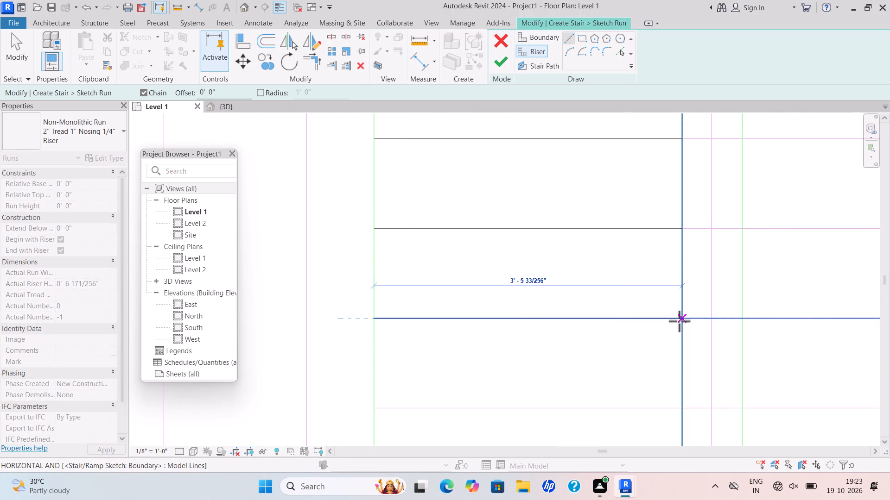
scroll(679, 321, up, 5)
click(684, 316)
Sketch the left flight's fifth and sixth risers between the outer and inner boundaries, about 3'-5" long at 1'-0" spacing.
scroll(717, 357, down, 4)
middle_drag(711, 354, 692, 323)
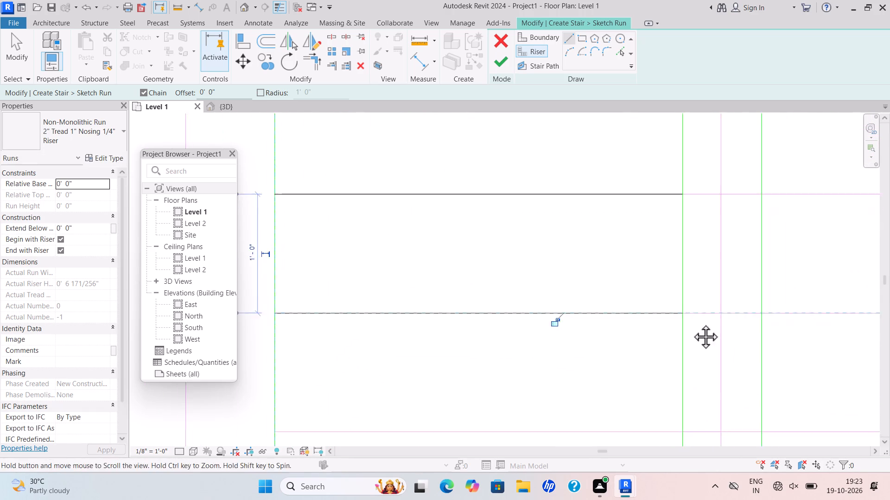
middle_drag(692, 323, 692, 323)
scroll(692, 323, down, 6)
scroll(540, 356, up, 8)
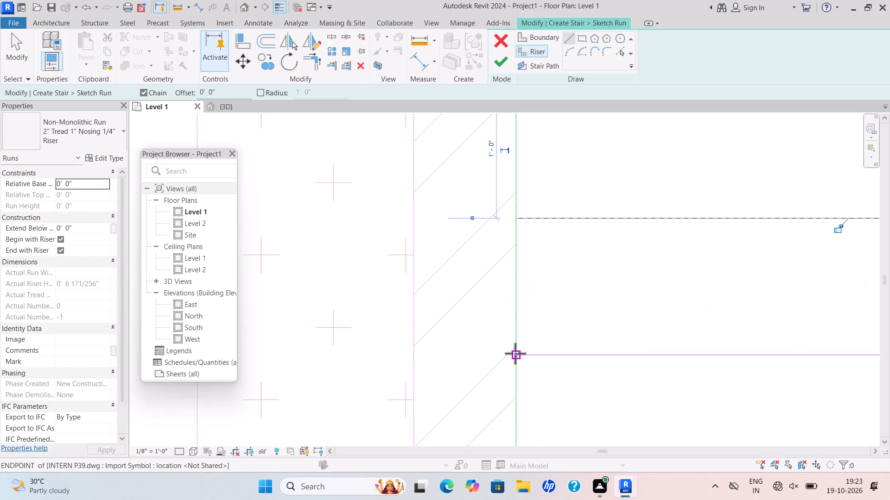
drag(515, 353, 528, 351)
scroll(819, 360, down, 3)
middle_drag(817, 360, 625, 353)
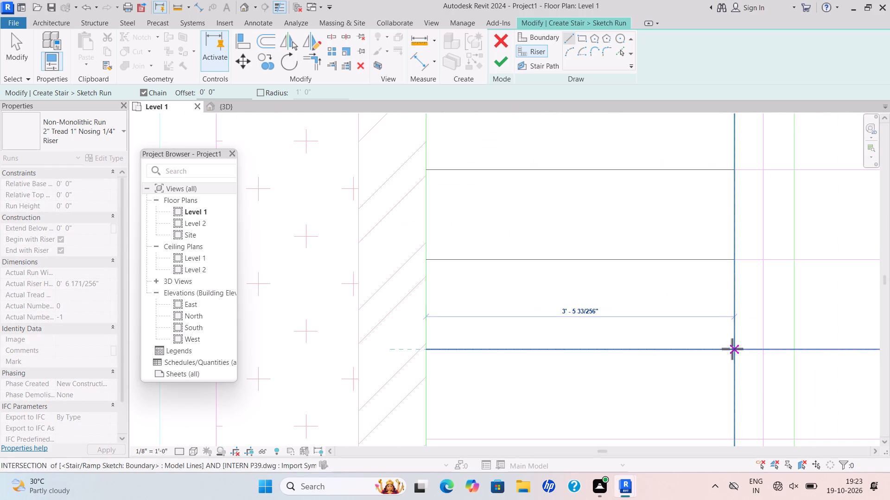
click(732, 349)
scroll(640, 393, down, 5)
middle_drag(634, 390, 617, 358)
scroll(515, 382, up, 4)
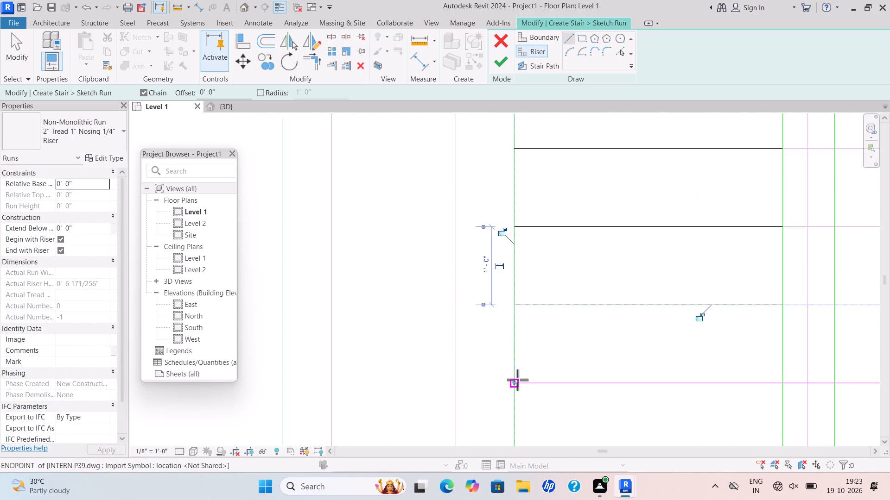
scroll(517, 380, up, 4)
drag(511, 387, 515, 387)
scroll(846, 376, down, 4)
middle_drag(843, 376, 623, 368)
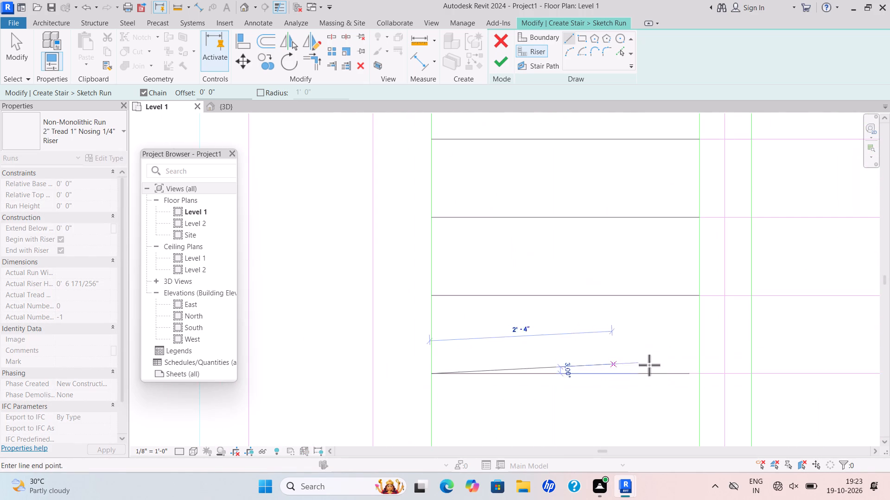
click(703, 373)
Sketch the left flight's seventh and eighth risers at 1'-0" spacing, ending level with the closed end of the inner boundary.
scroll(667, 410, down, 5)
middle_drag(660, 406, 645, 377)
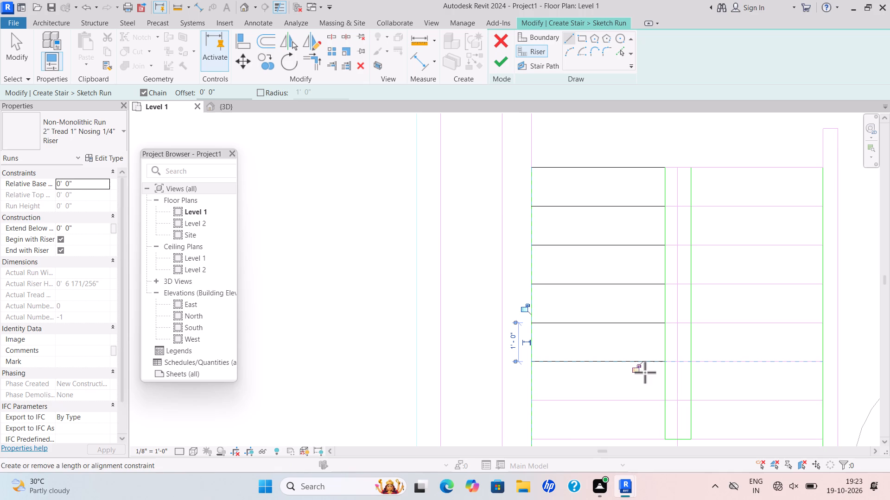
drag(528, 401, 541, 401)
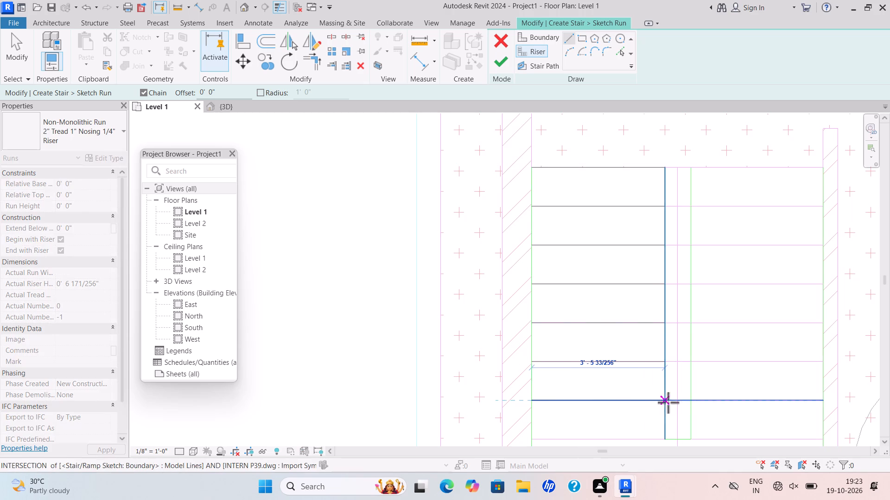
click(668, 402)
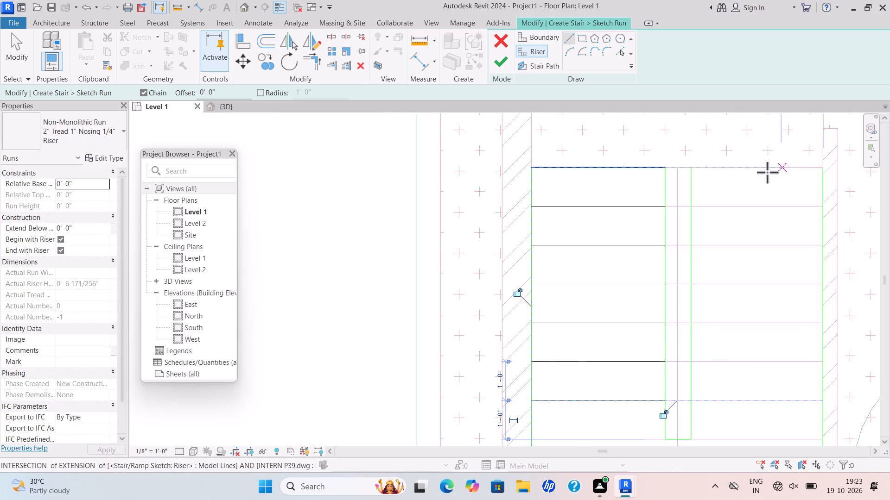
scroll(680, 176, up, 3)
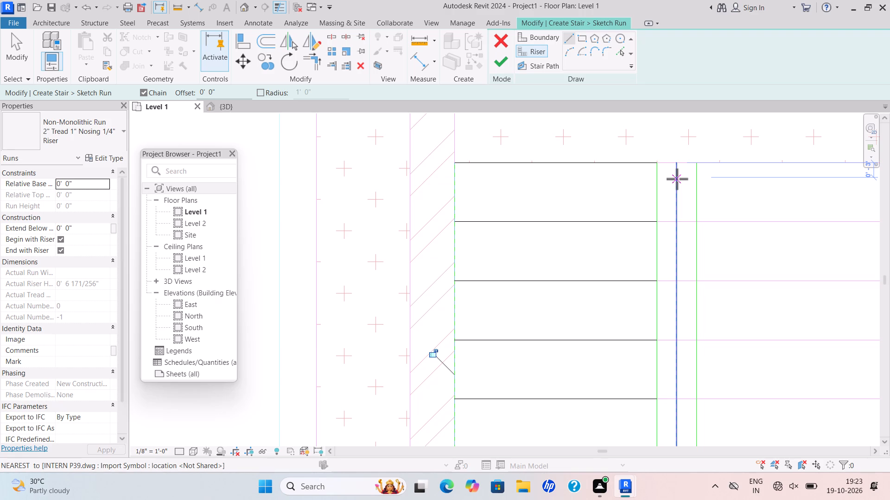
scroll(573, 210, down, 5)
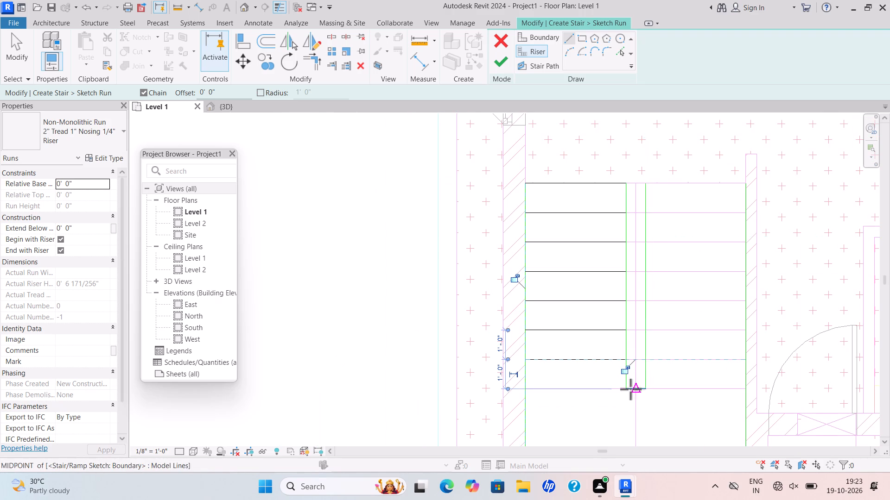
scroll(631, 388, up, 4)
scroll(445, 388, up, 4)
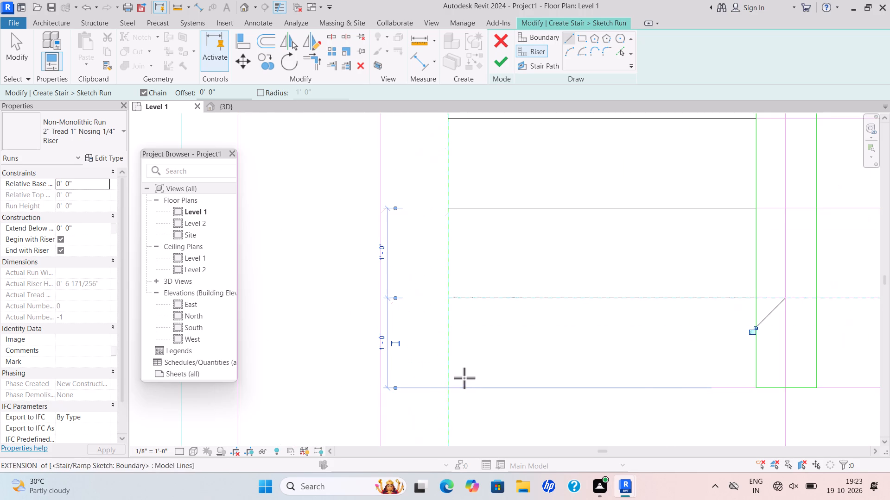
click(447, 387)
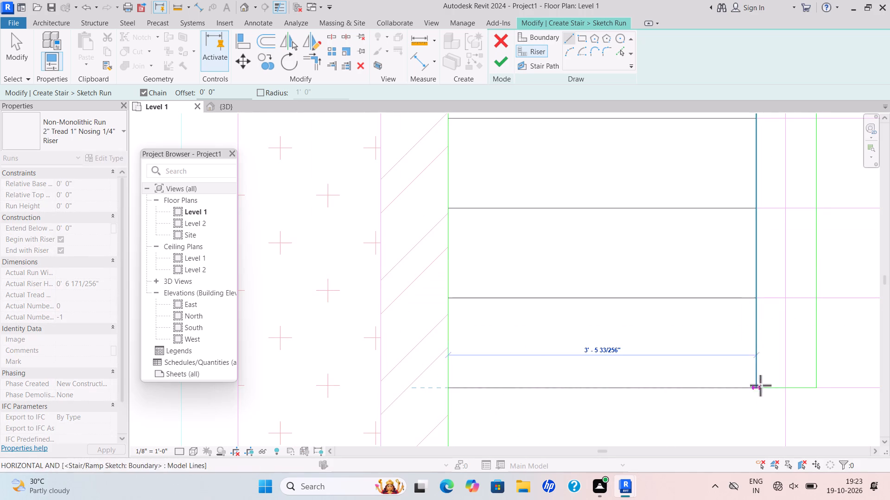
click(758, 390)
Sketch the right flight's first four risers from the open entry edge, each about 3'-5" long, 1'-0" apart and aligned with the left flight's.
scroll(801, 364, down, 5)
middle_drag(799, 363, 690, 371)
scroll(726, 307, down, 1)
middle_drag(723, 312, 679, 348)
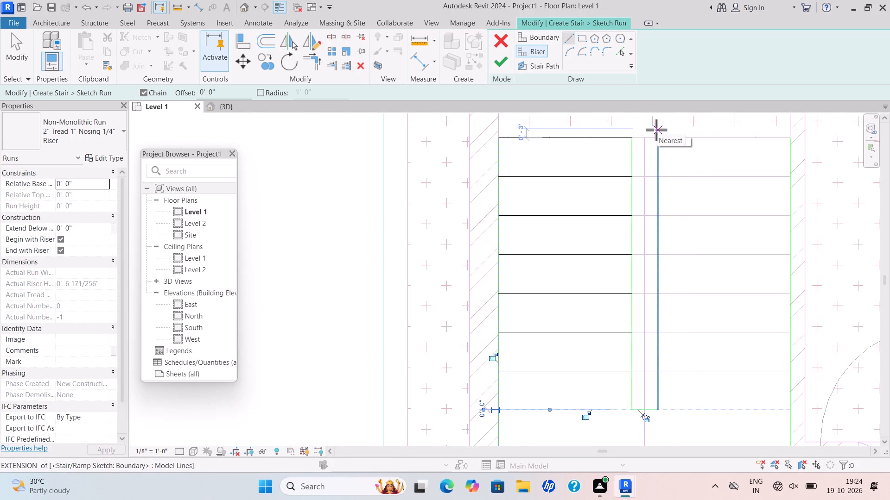
scroll(668, 136, down, 2)
middle_drag(669, 146, 645, 189)
scroll(644, 187, up, 5)
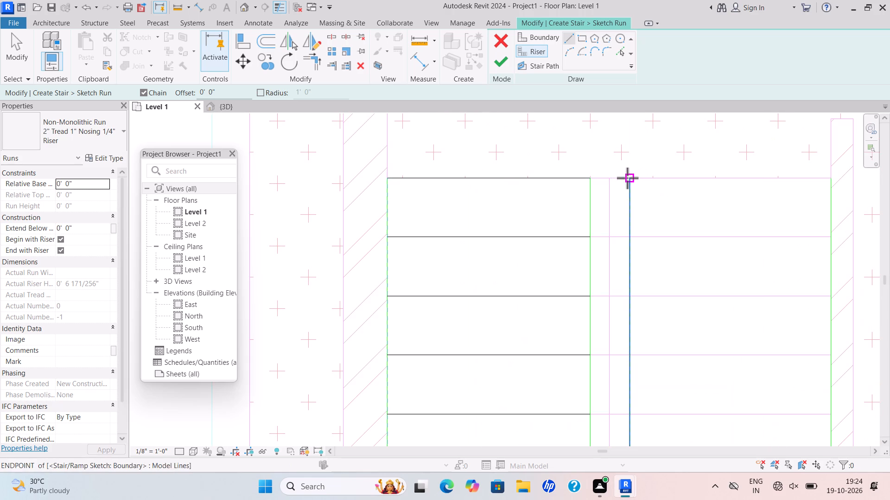
click(627, 178)
click(833, 174)
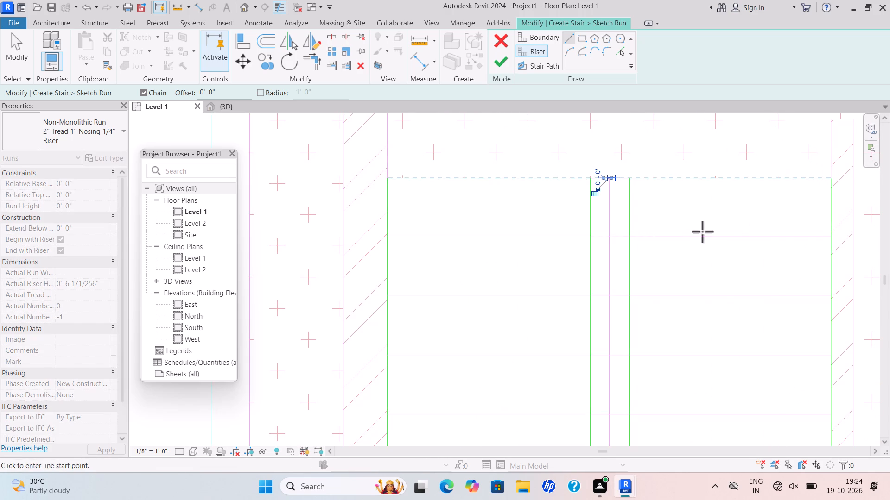
drag(633, 237, 642, 238)
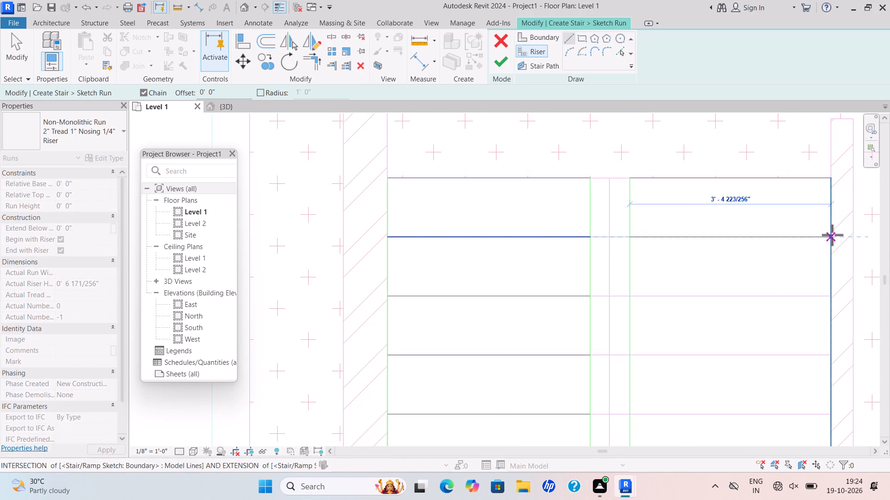
click(832, 235)
drag(633, 297, 657, 297)
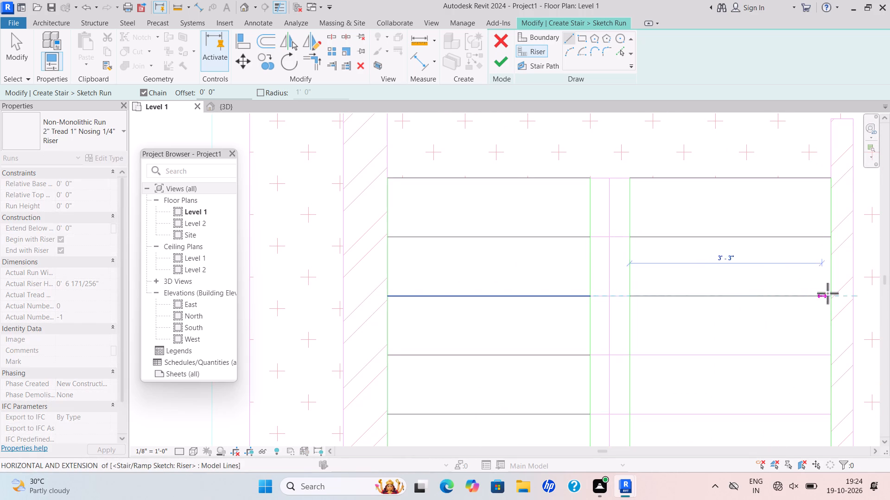
click(830, 292)
drag(630, 356, 635, 355)
click(832, 354)
Sketch the right flight's fifth, sixth and seventh risers, about 3'-5" long at 1'-0" spacing, between the inner and outer boundaries.
scroll(723, 388, down, 4)
middle_drag(717, 385, 704, 353)
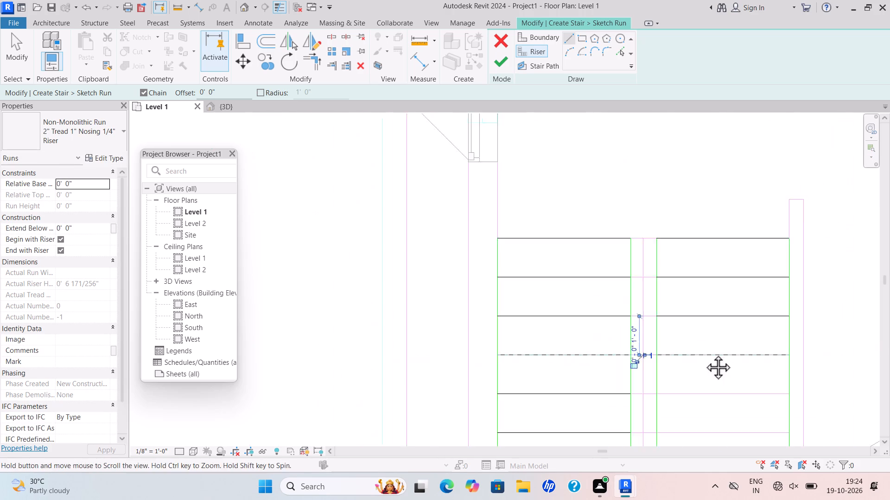
scroll(704, 353, down, 1)
middle_drag(704, 353, 696, 332)
scroll(643, 344, up, 9)
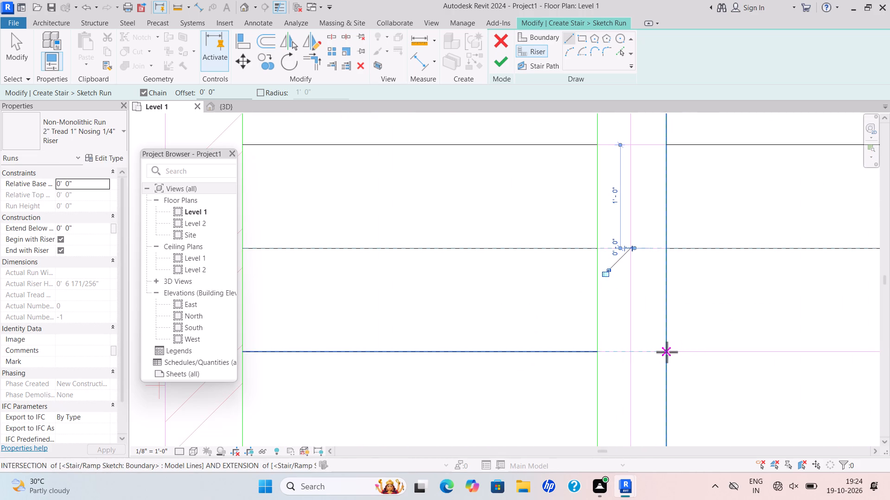
click(667, 351)
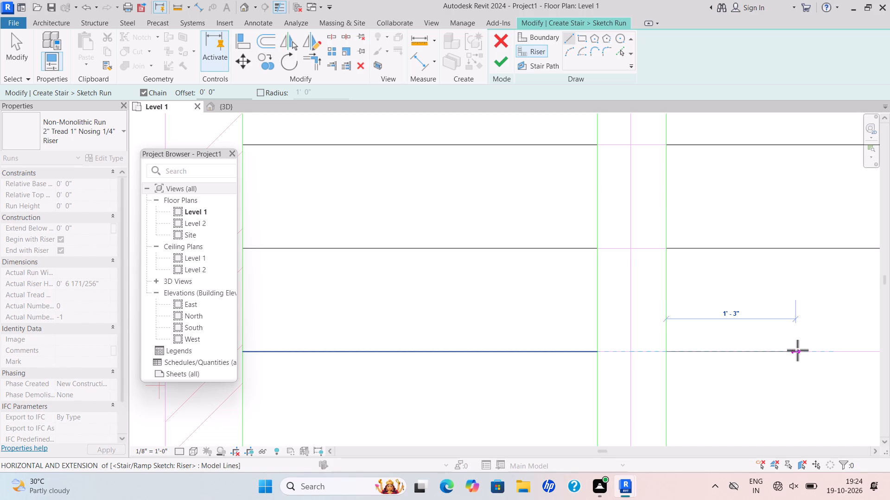
scroll(780, 349, down, 8)
middle_drag(771, 336, 579, 336)
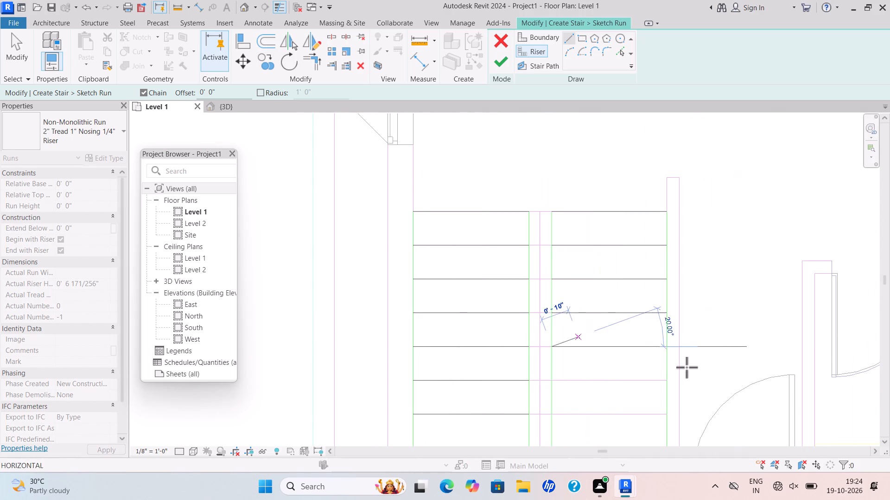
scroll(653, 341, up, 5)
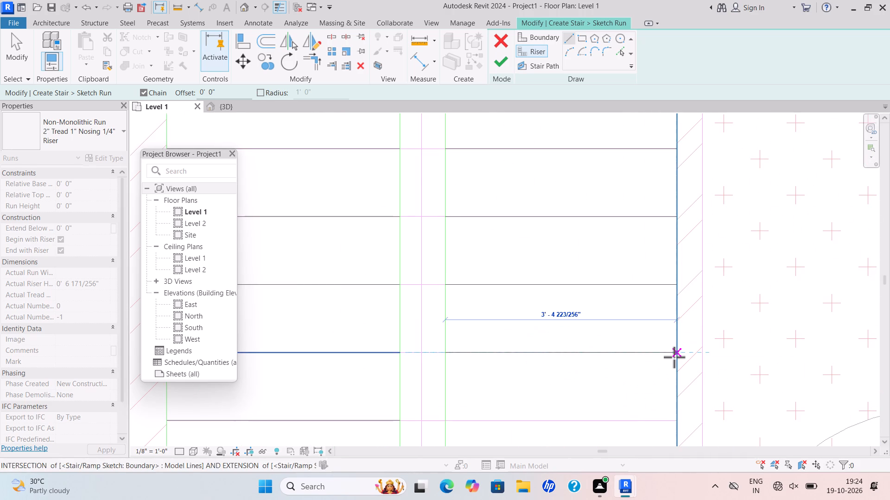
click(674, 357)
scroll(480, 409, down, 2)
middle_drag(476, 406, 477, 312)
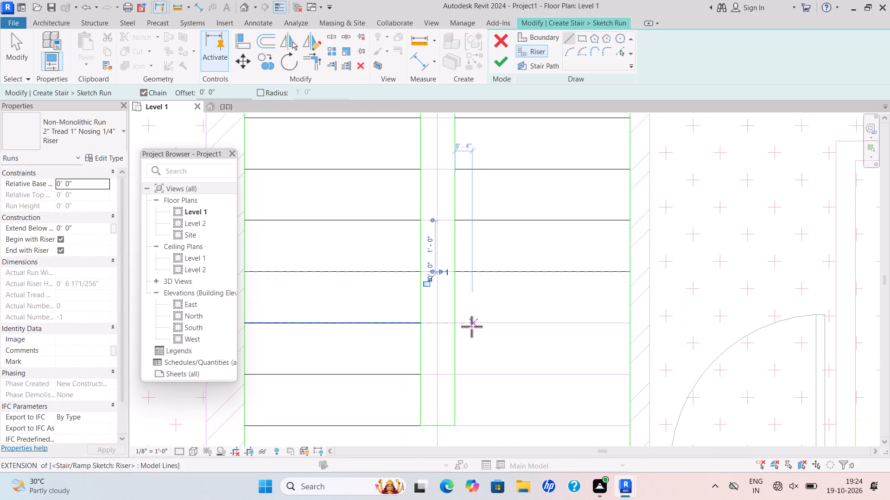
scroll(466, 326, up, 4)
drag(448, 319, 454, 319)
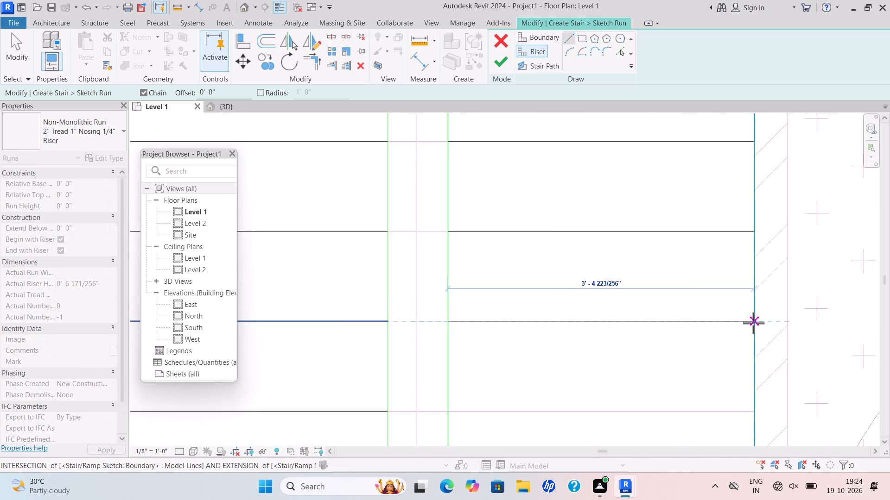
click(754, 323)
drag(447, 412, 454, 412)
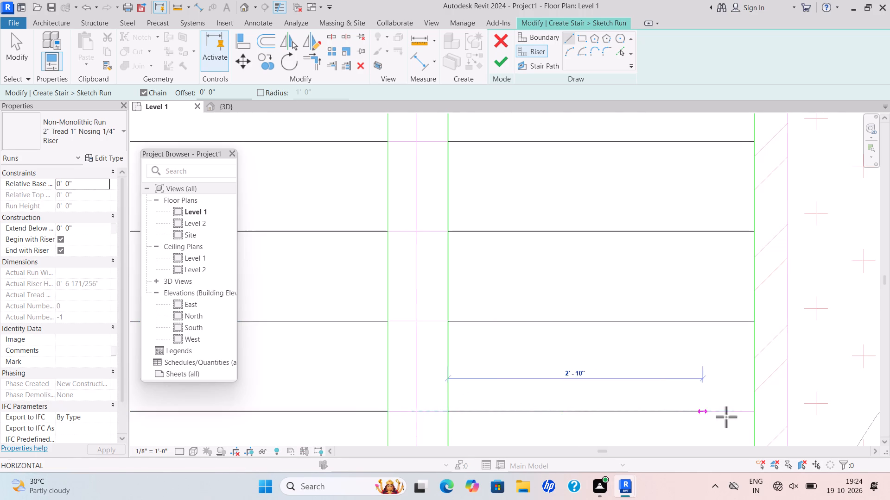
click(758, 410)
scroll(597, 365, down, 7)
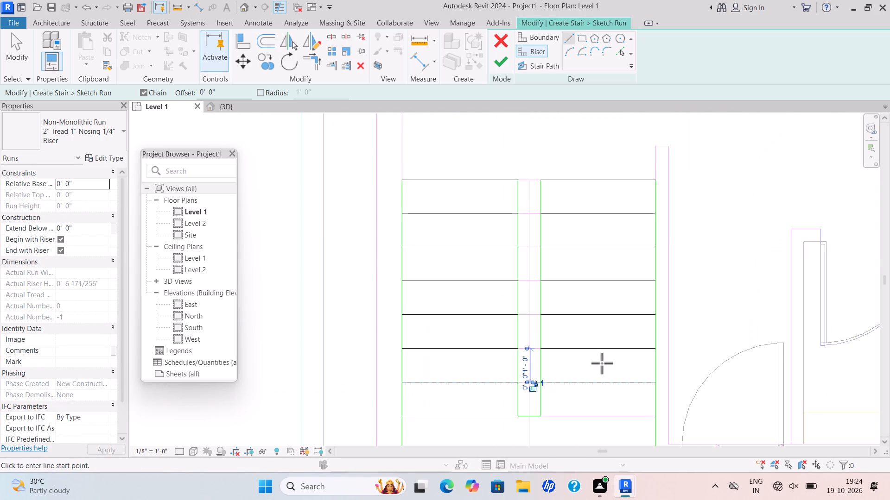
Sketch the stair path along the left flight's centre, about 4'-3" across the landing and back along the right flight, and finish the stair.
triple_click(530, 60)
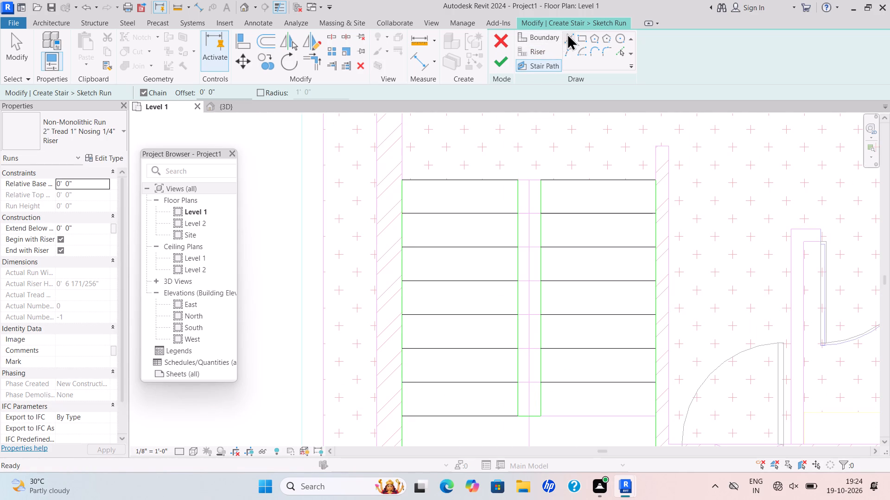
click(567, 33)
drag(460, 177, 461, 181)
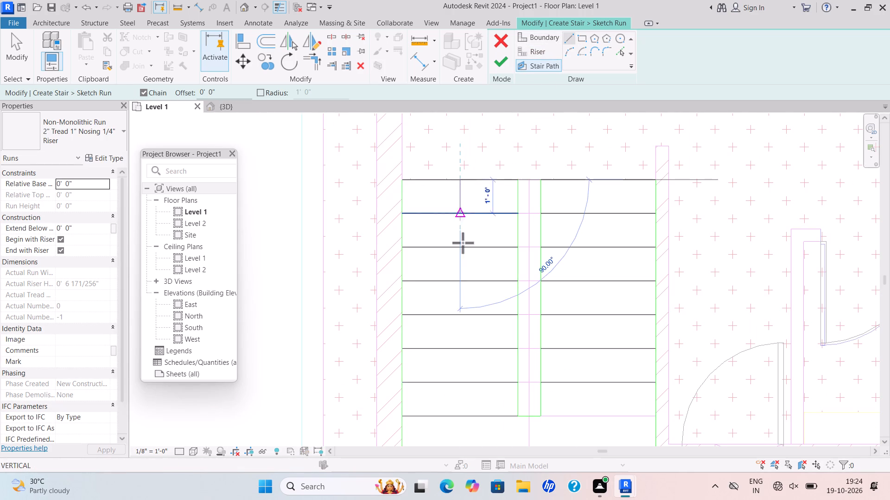
scroll(464, 335, down, 3)
middle_drag(464, 335, 460, 248)
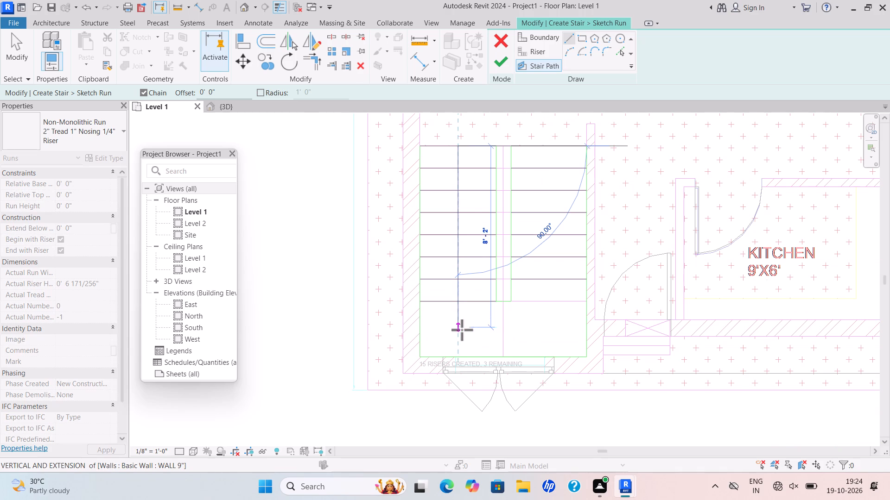
click(462, 331)
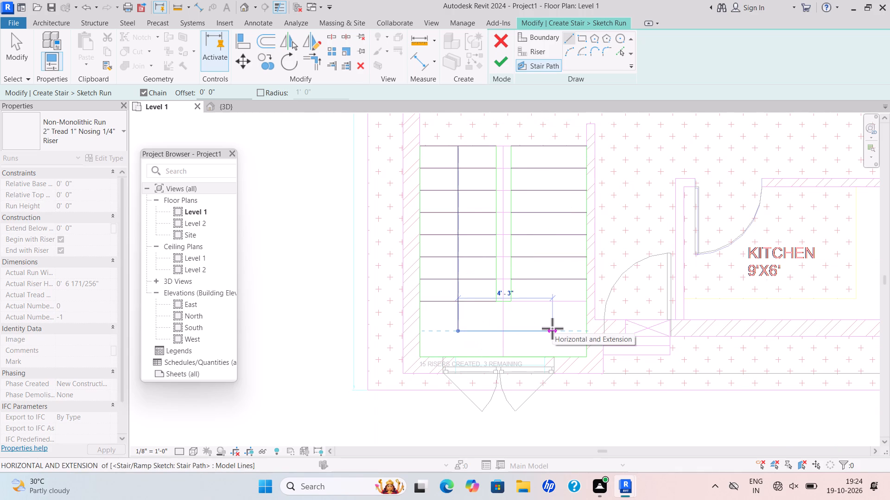
click(552, 328)
click(553, 144)
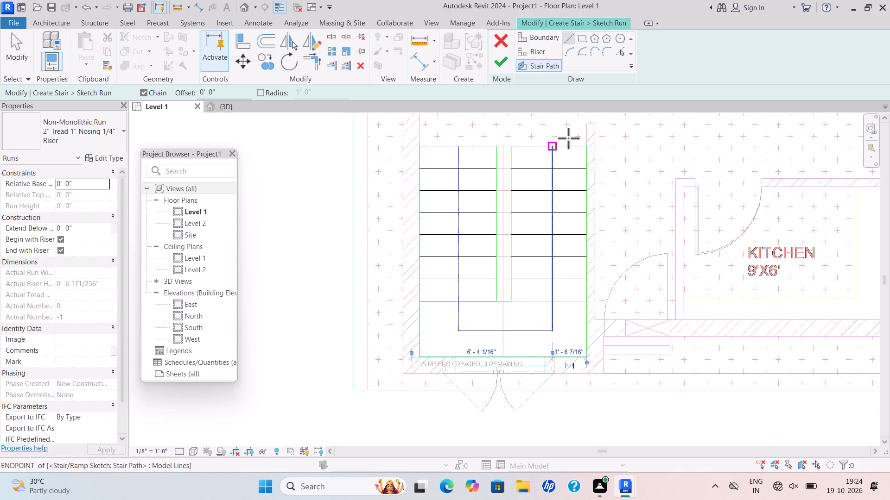
click(496, 67)
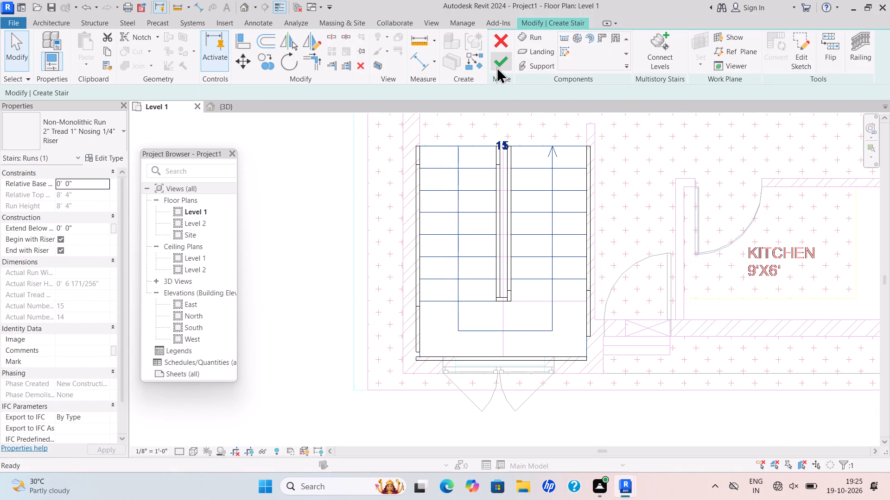
click(496, 61)
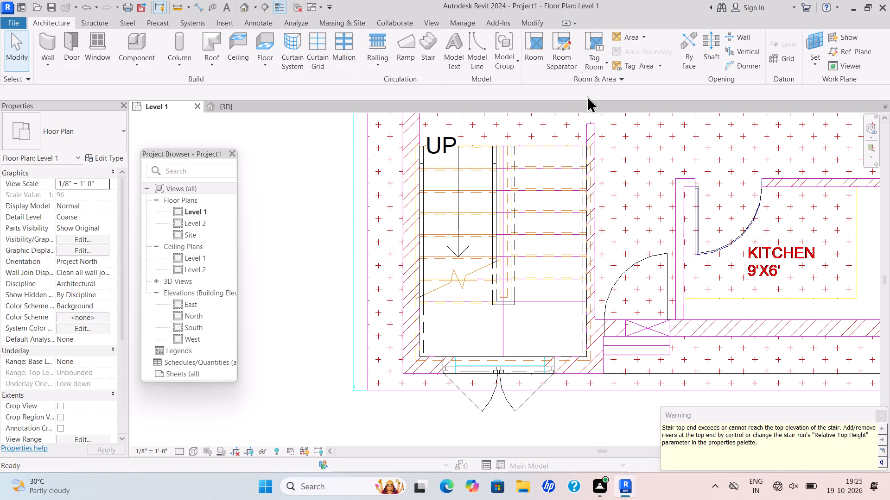
Examine the finished staircase and its railings in the 3D view.
scroll(484, 212, down, 6)
middle_drag(515, 206, 501, 228)
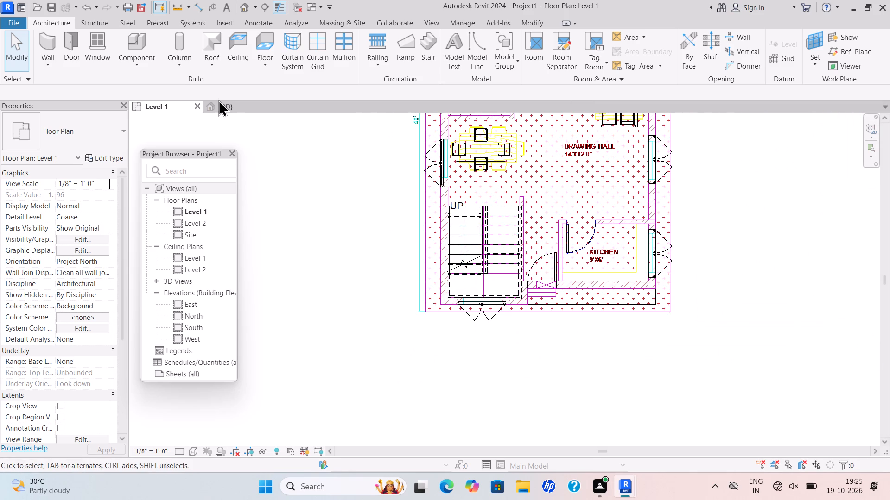
click(224, 106)
scroll(398, 312, up, 4)
scroll(508, 303, up, 4)
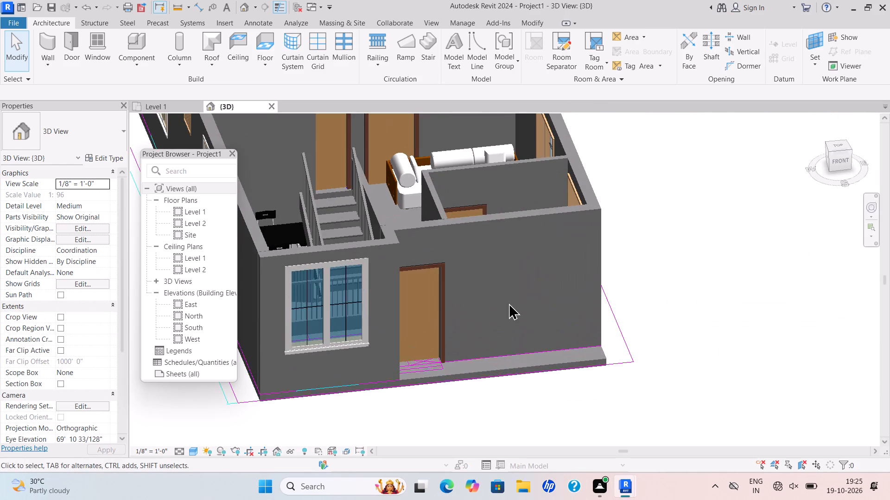
scroll(509, 303, up, 1)
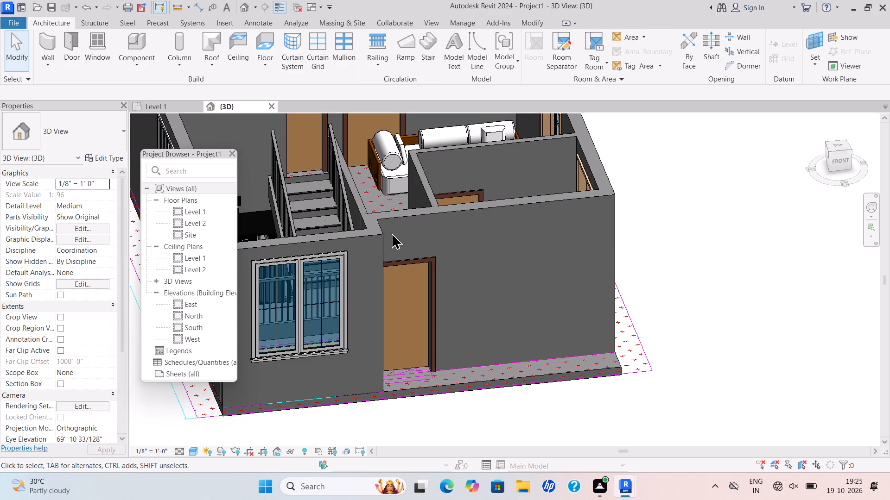
scroll(313, 233, down, 7)
shift+middle_drag(367, 271, 390, 347)
scroll(332, 219, up, 7)
shift+middle_drag(392, 312, 477, 297)
shift+scroll(475, 297, up, 1)
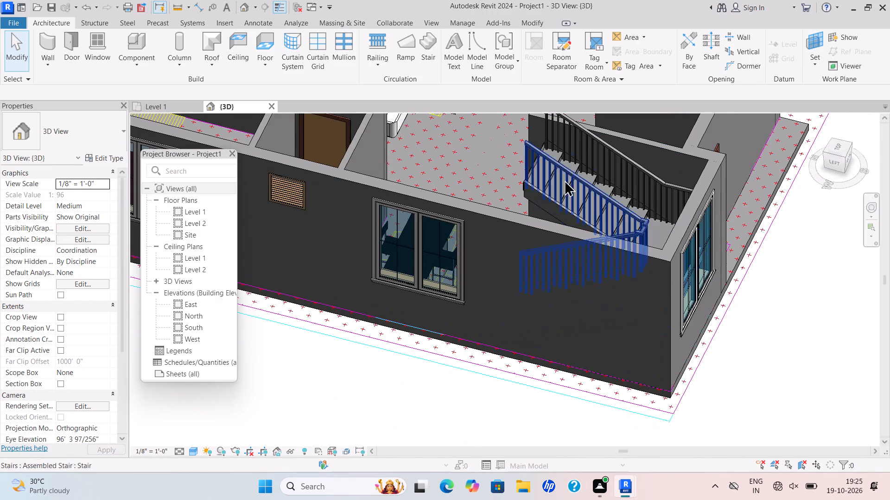
middle_drag(564, 147, 554, 183)
scroll(554, 183, up, 5)
Set the stair's desired number of risers to 16, and change it to 15.
click(542, 189)
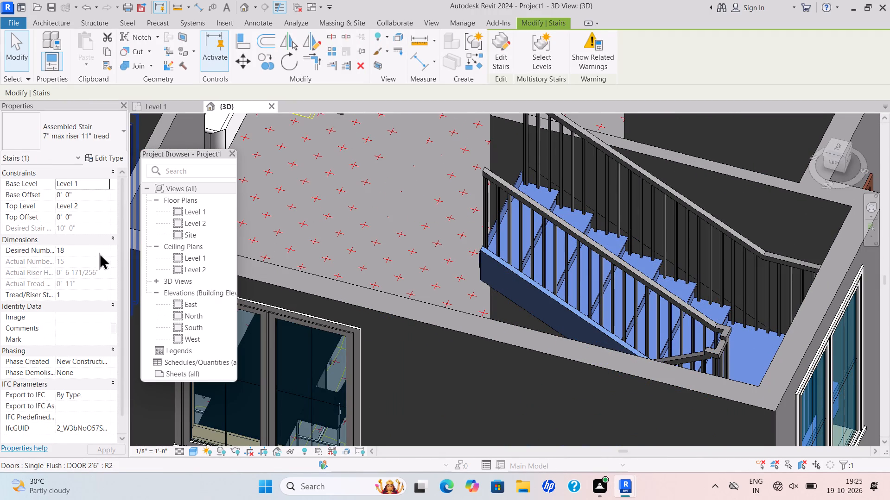
click(99, 253)
click(108, 251)
click(105, 250)
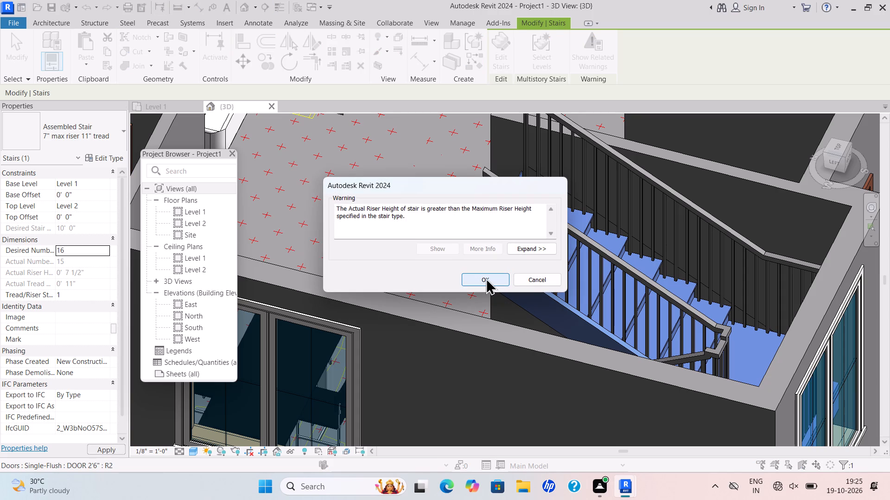
click(486, 278)
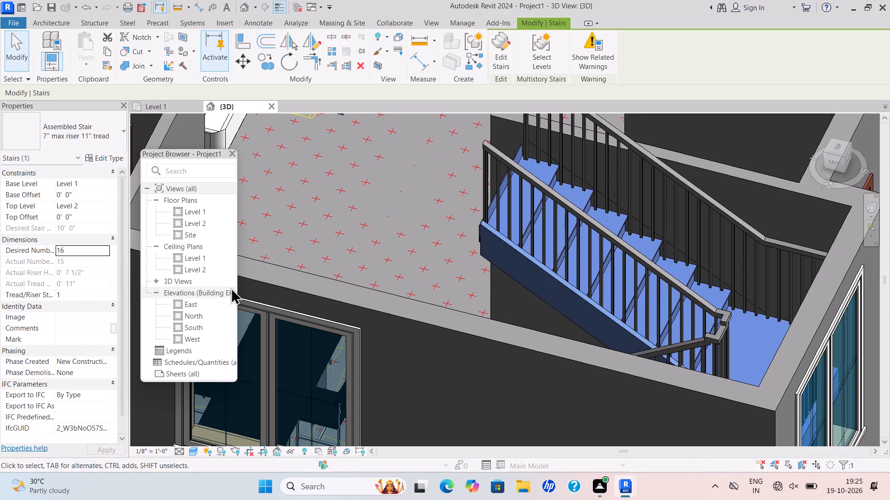
click(103, 251)
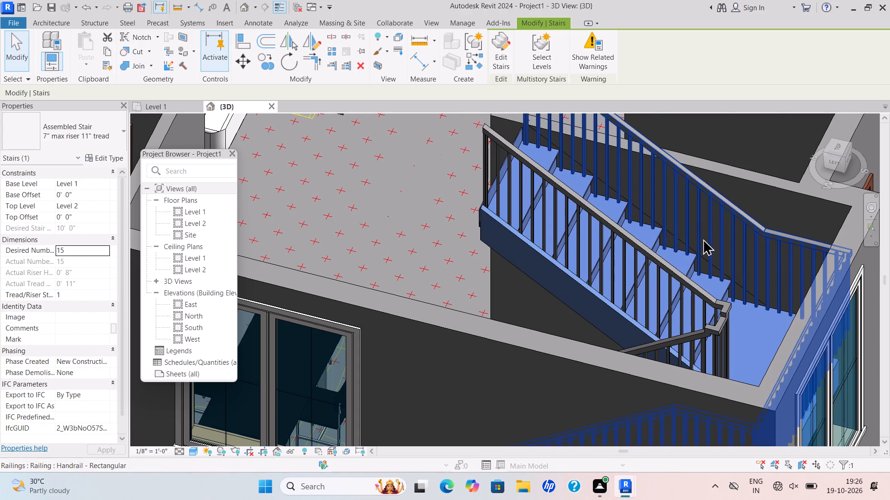
Start a footprint roof from the Level 1 plan with base level Level 2, and duplicate the Generic - 12" type as ROOF 6".
scroll(693, 241, down, 5)
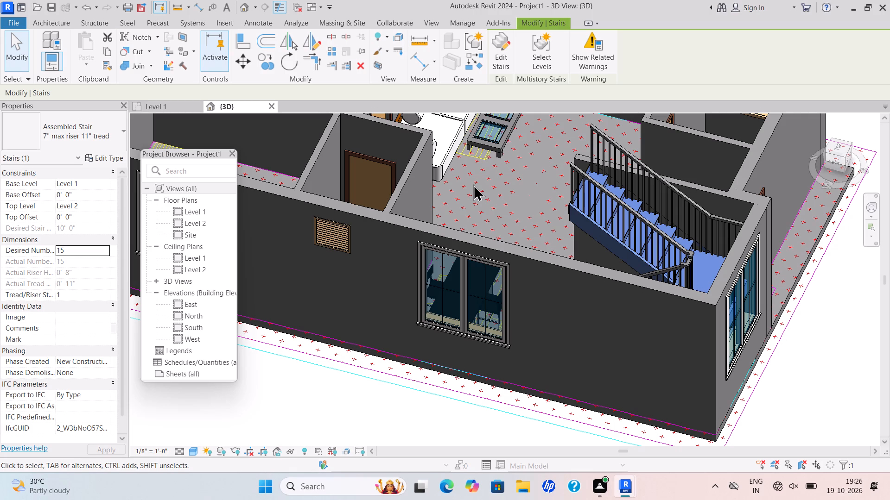
scroll(501, 194, down, 8)
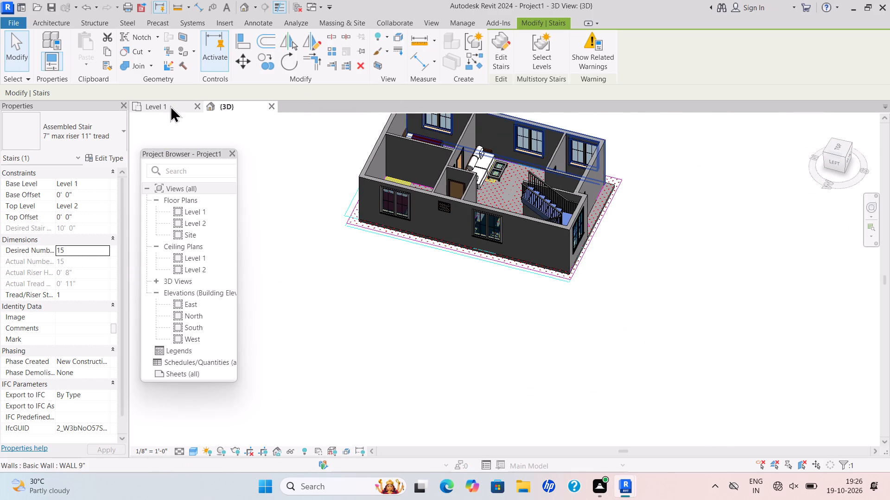
click(170, 106)
scroll(708, 287, down, 5)
middle_drag(690, 300, 655, 330)
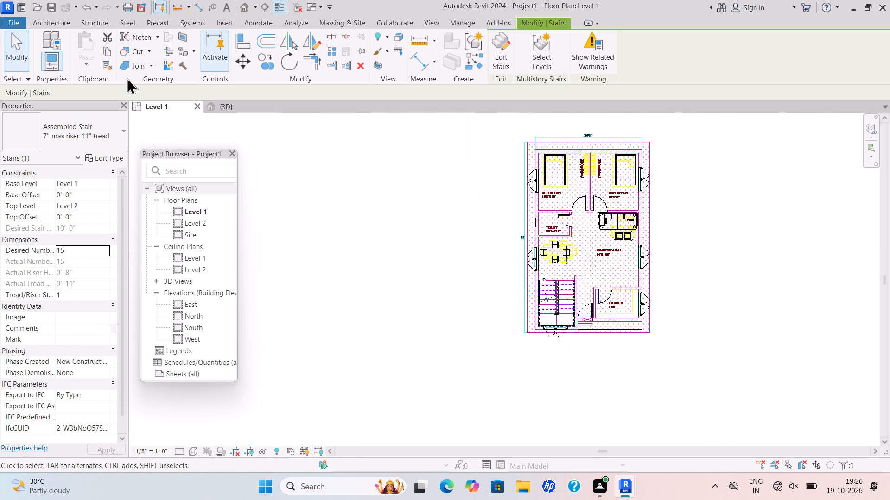
click(57, 21)
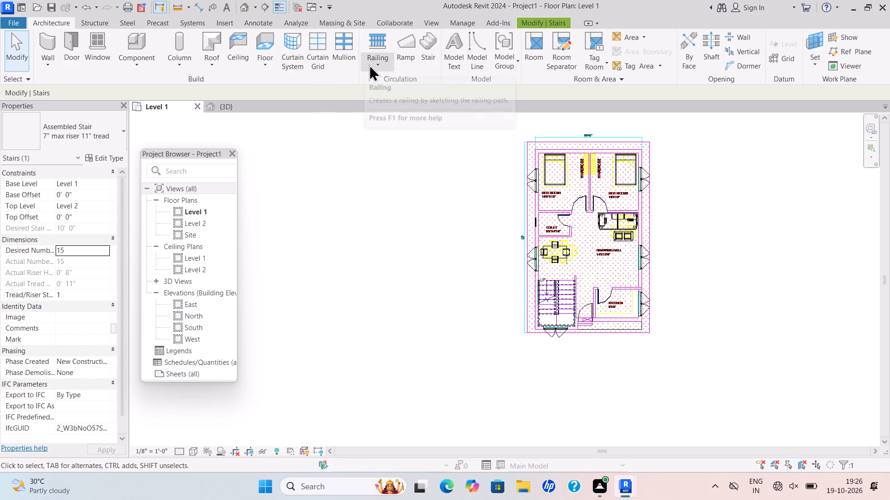
click(216, 69)
click(227, 80)
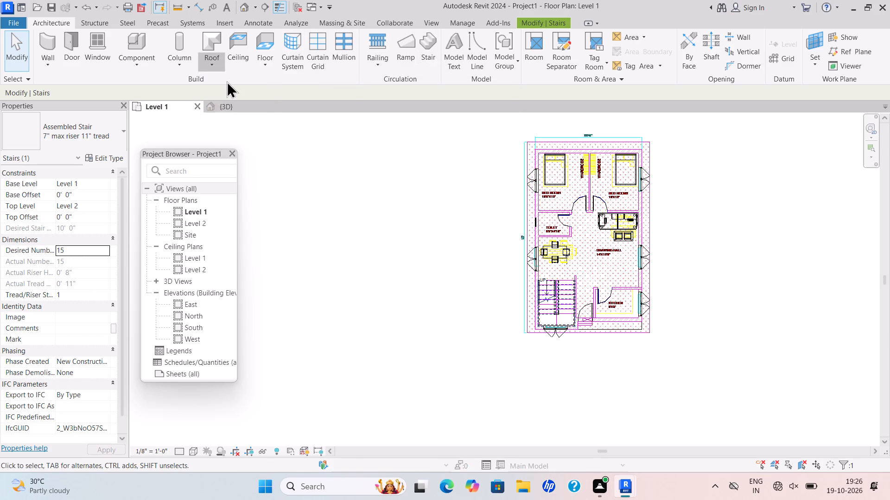
click(447, 266)
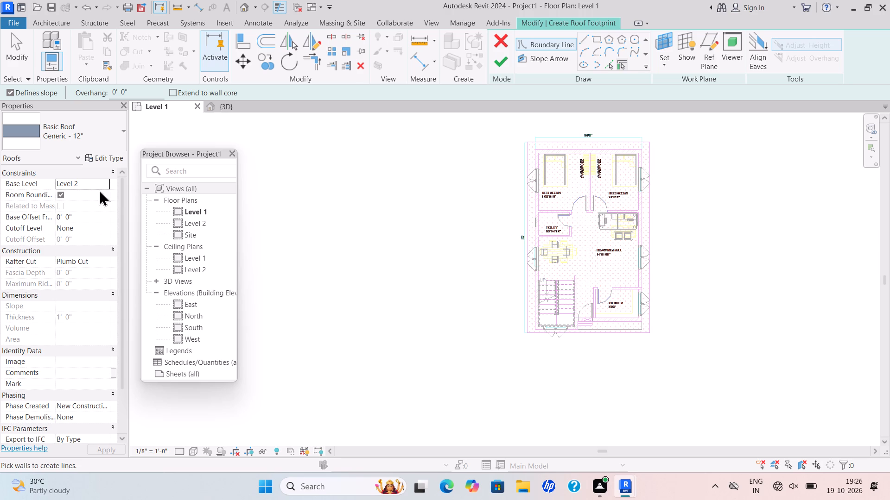
click(113, 160)
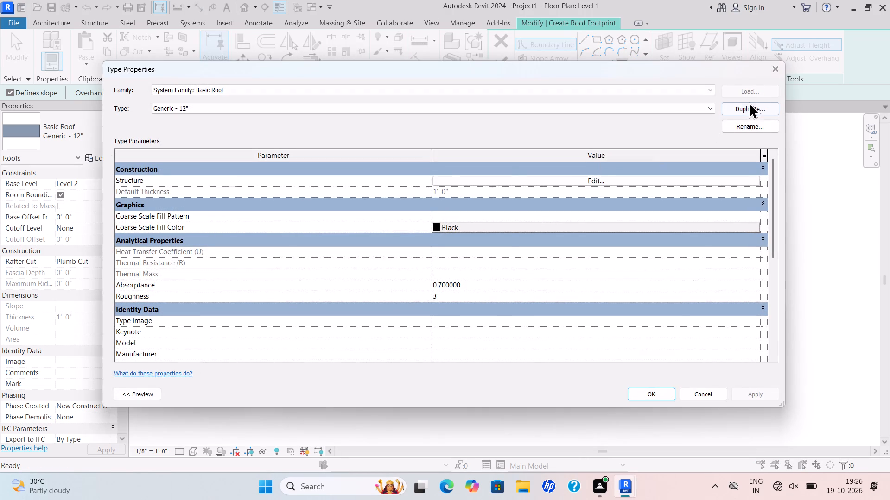
click(749, 102)
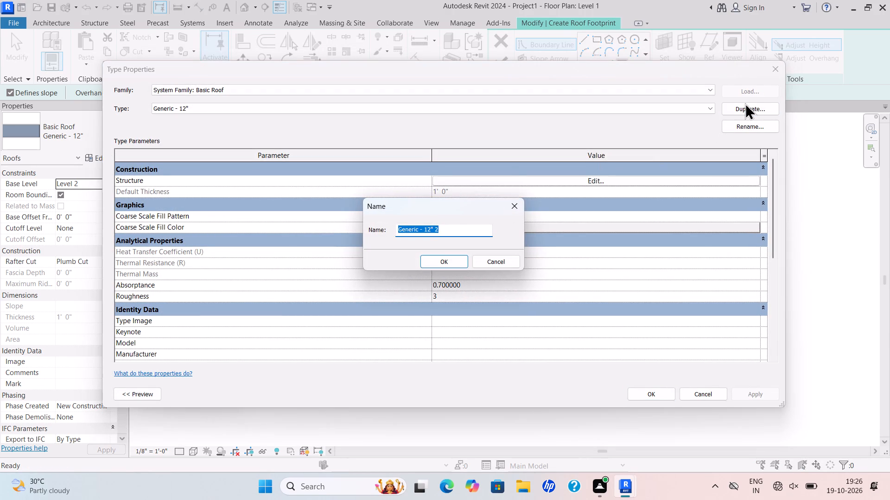
key(BackSpace)
text(ROOF 6")
key(Return)
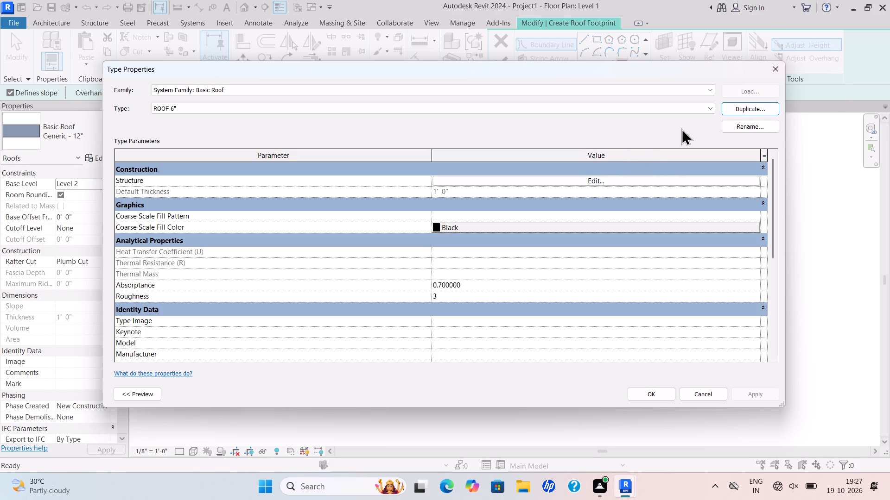
Set the structure layer thickness of the ROOF 6" type to 6" and apply the type.
click(589, 177)
drag(470, 183, 460, 183)
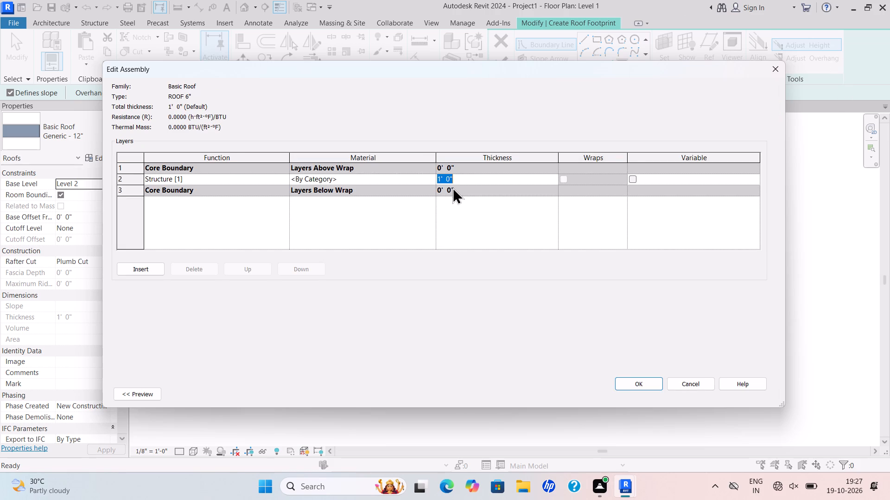
key(BackSpace)
text(6")
key(Return)
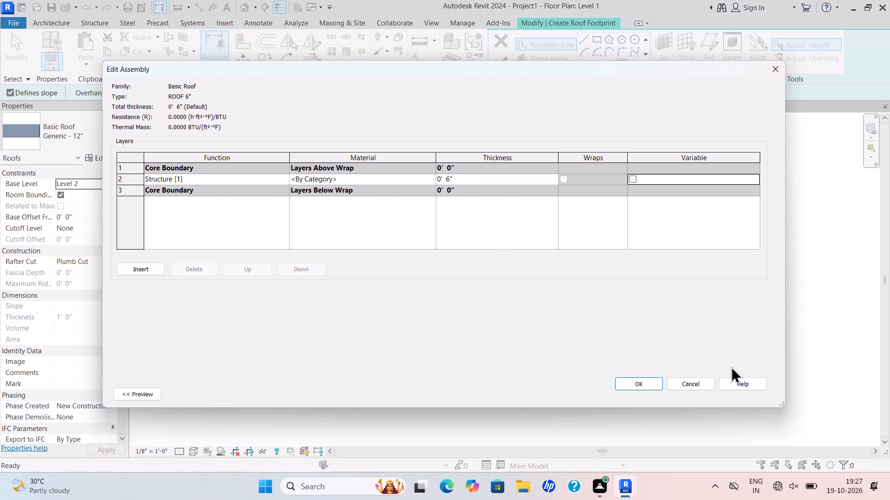
click(647, 381)
click(756, 391)
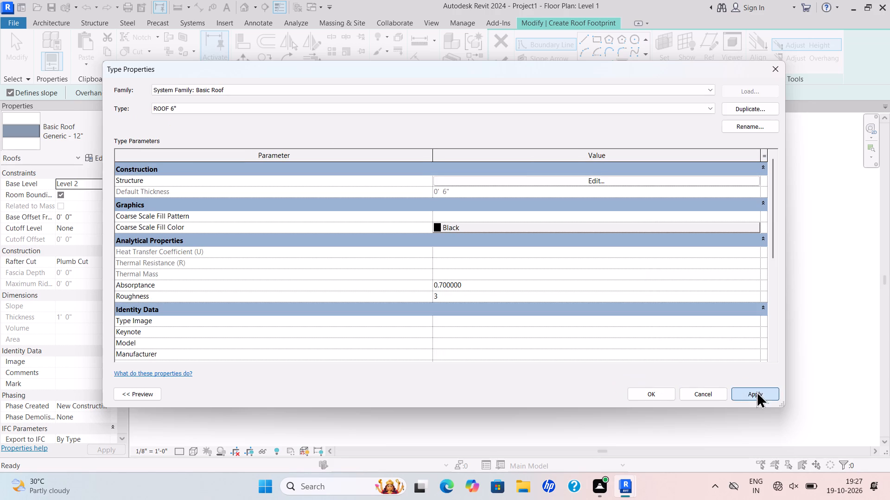
click(650, 397)
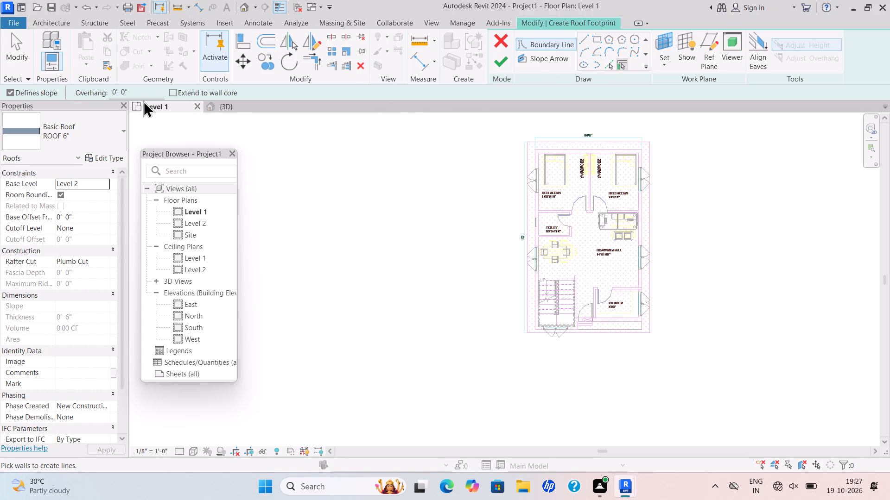
Sketch a rectangular roof boundary around the house's outer wall corners with a 3' offset and Defines slope turned off.
click(597, 43)
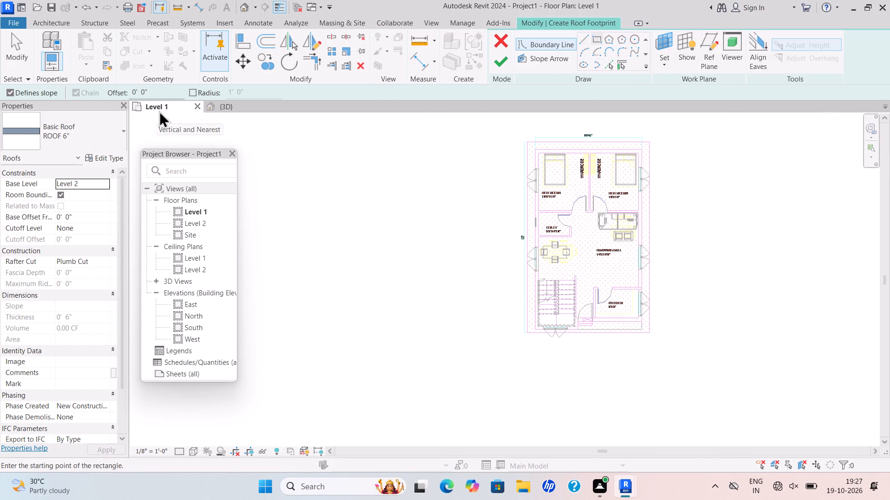
drag(149, 93, 132, 92)
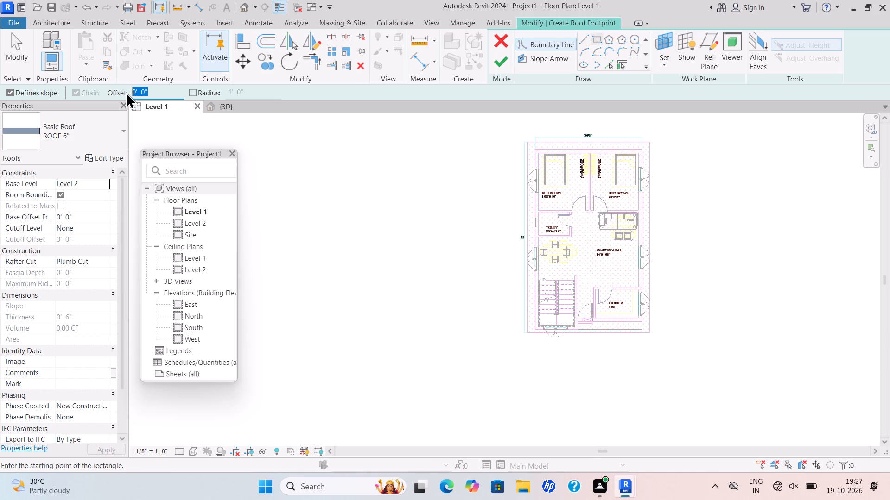
key(BackSpace)
text(3')
key(Return)
click(6, 93)
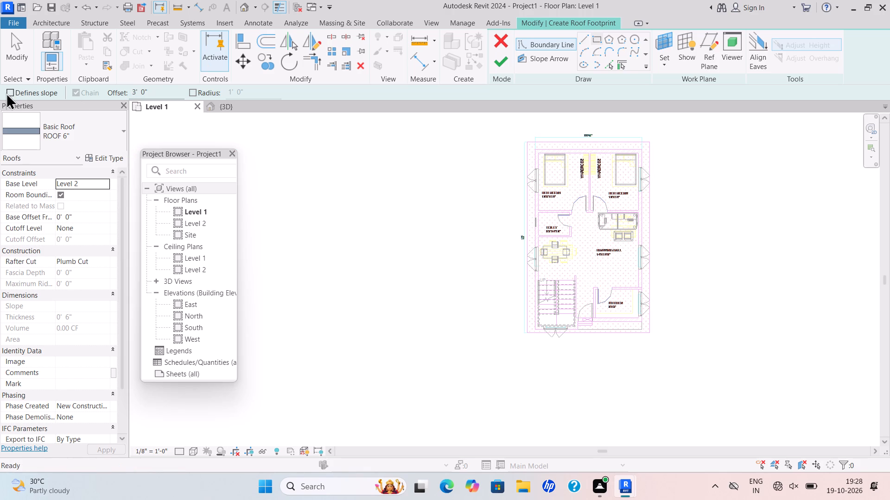
scroll(533, 139, up, 11)
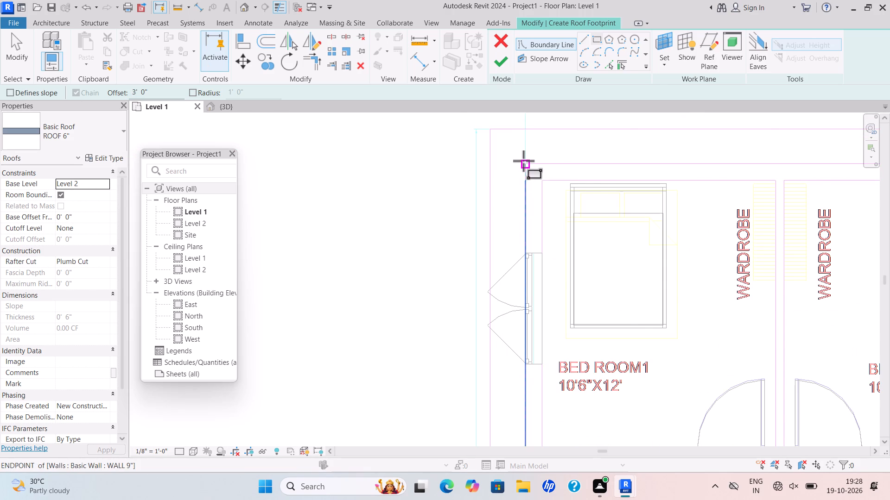
drag(523, 160, 545, 166)
scroll(631, 324, down, 3)
middle_drag(626, 321, 426, 185)
scroll(711, 380, down, 1)
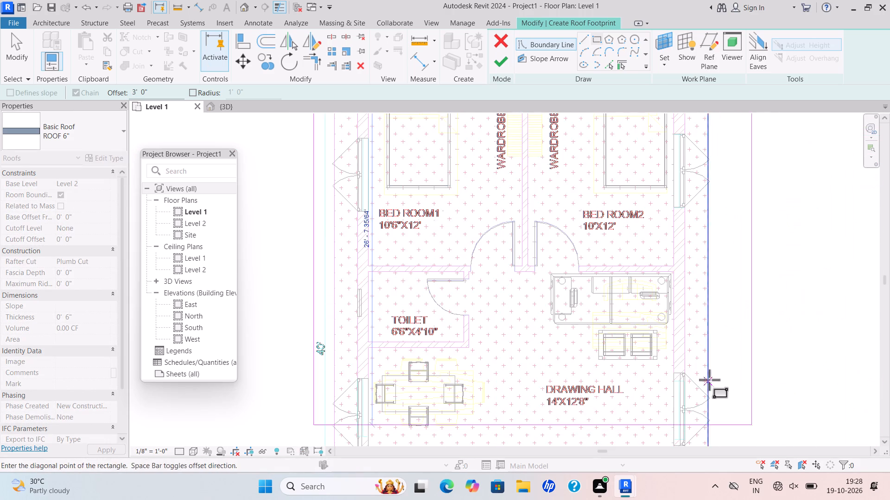
scroll(709, 380, down, 2)
middle_drag(705, 376, 641, 159)
scroll(623, 312, up, 4)
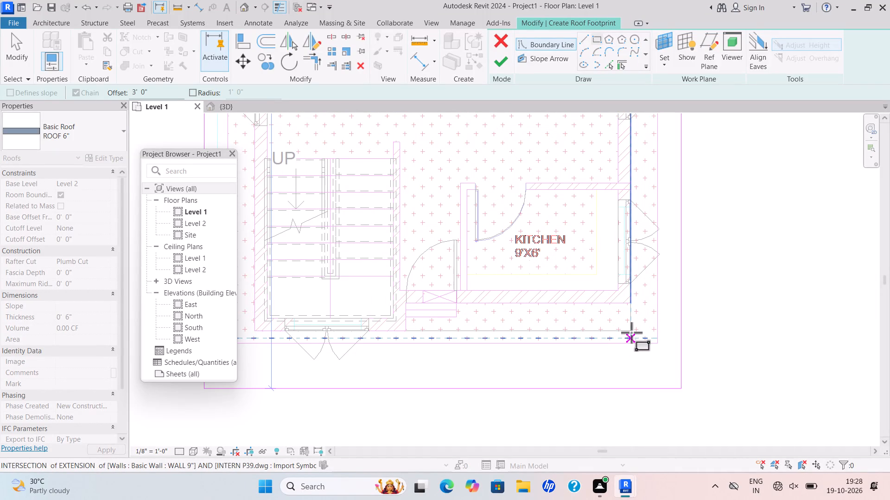
click(631, 332)
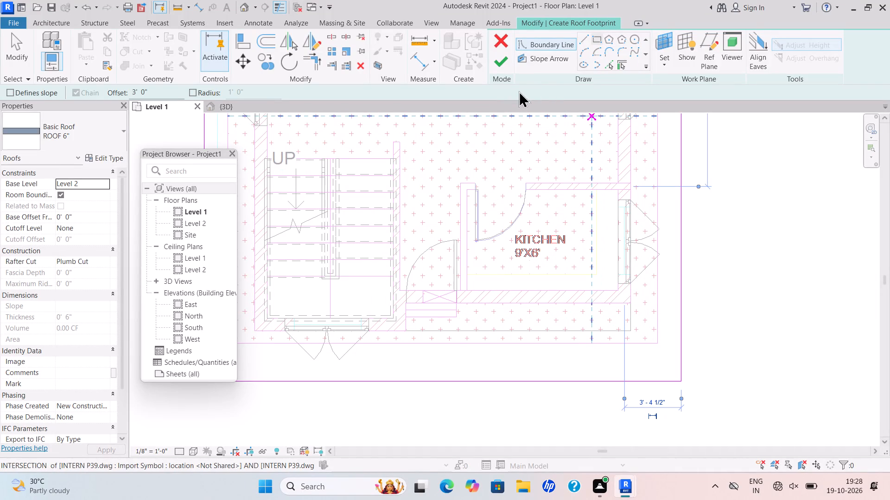
Finish the footprint roof, attach the highlighted walls to it, and check it in the 3D view.
click(498, 68)
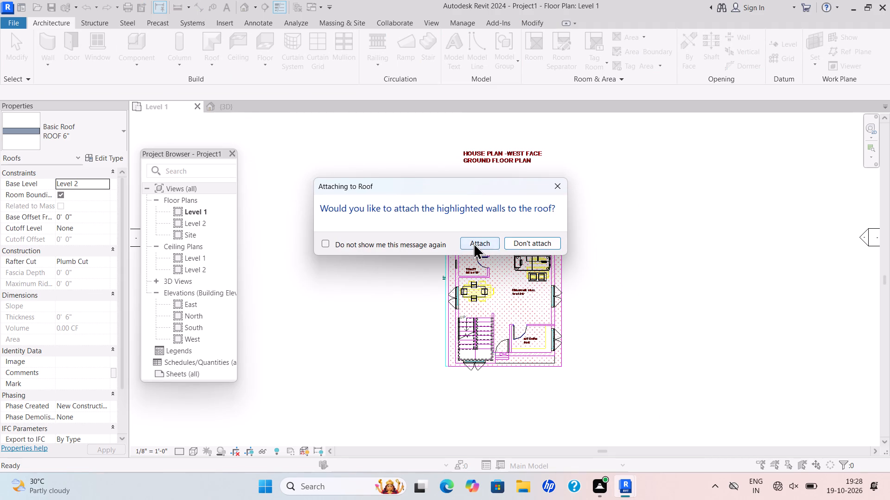
click(473, 243)
click(233, 108)
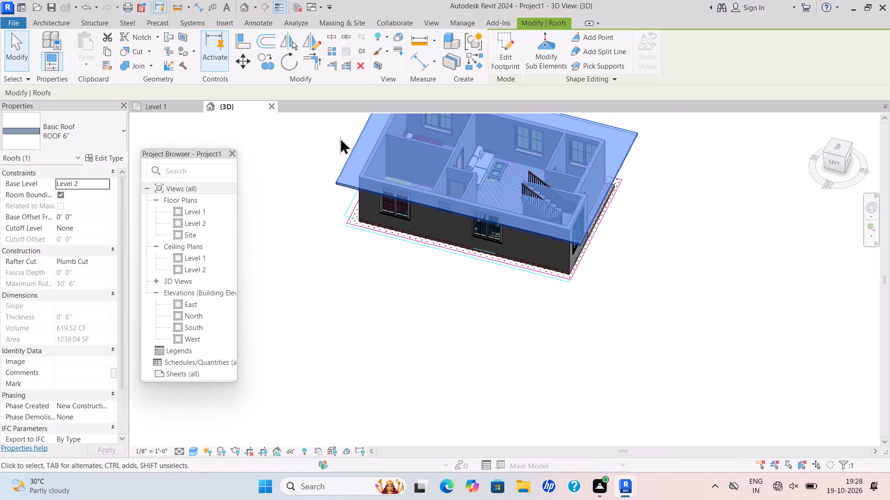
click(518, 172)
scroll(601, 175, down, 3)
middle_drag(605, 180, 586, 212)
Create a shaft opening from the Level 1 plan with a rectangular boundary around the outer corners of the staircase.
click(148, 111)
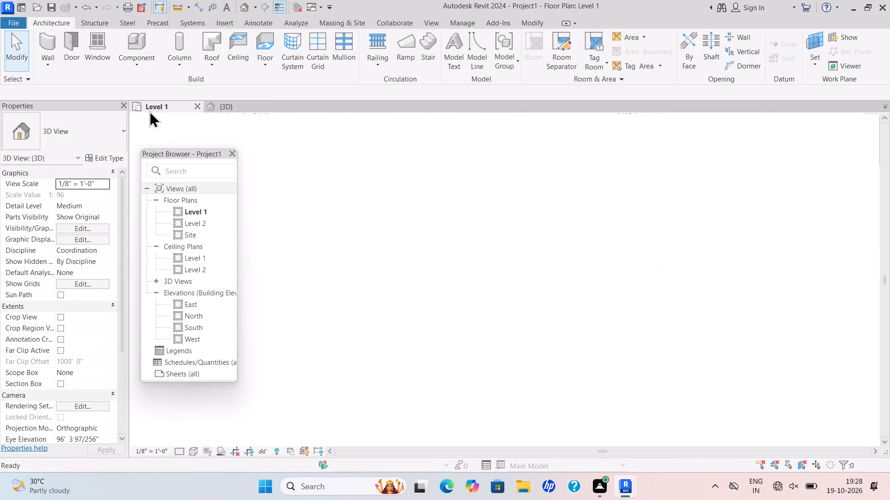
click(714, 52)
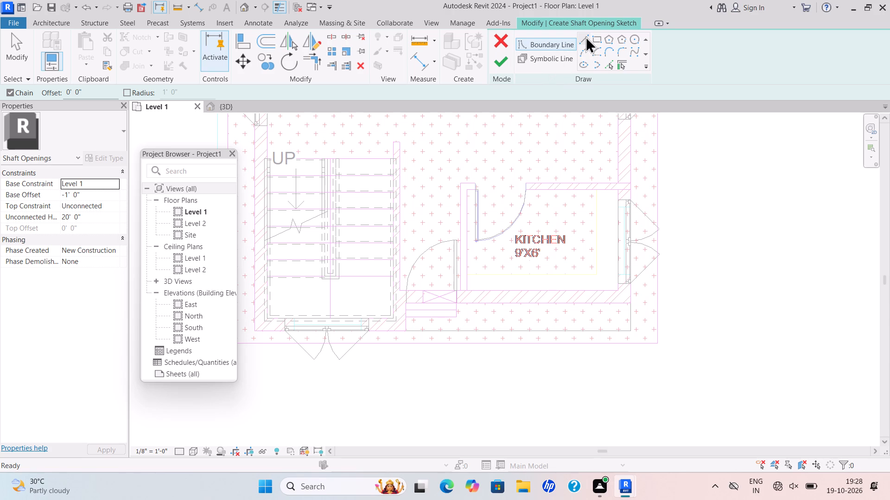
drag(595, 37, 592, 45)
scroll(286, 155, up, 5)
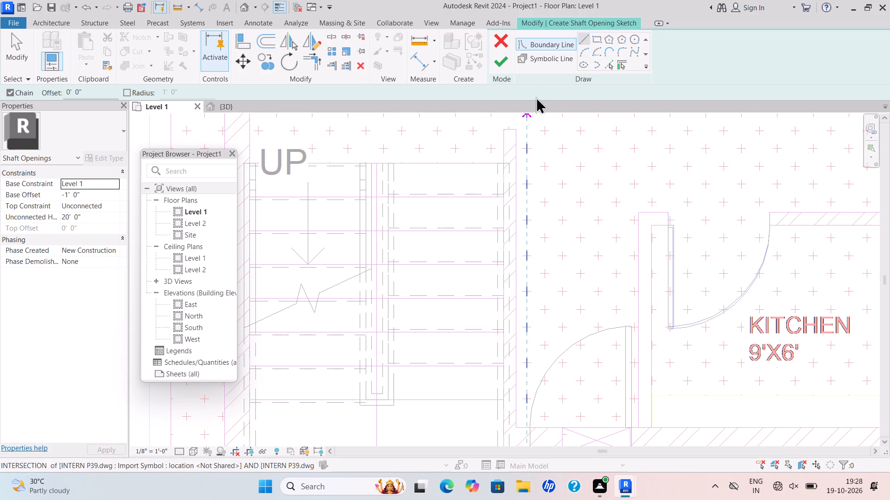
click(586, 40)
double_click(594, 41)
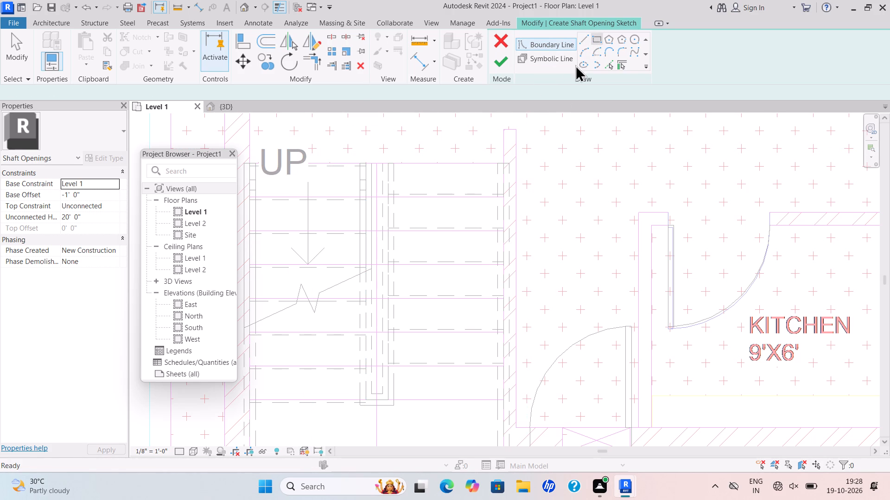
scroll(494, 206, down, 6)
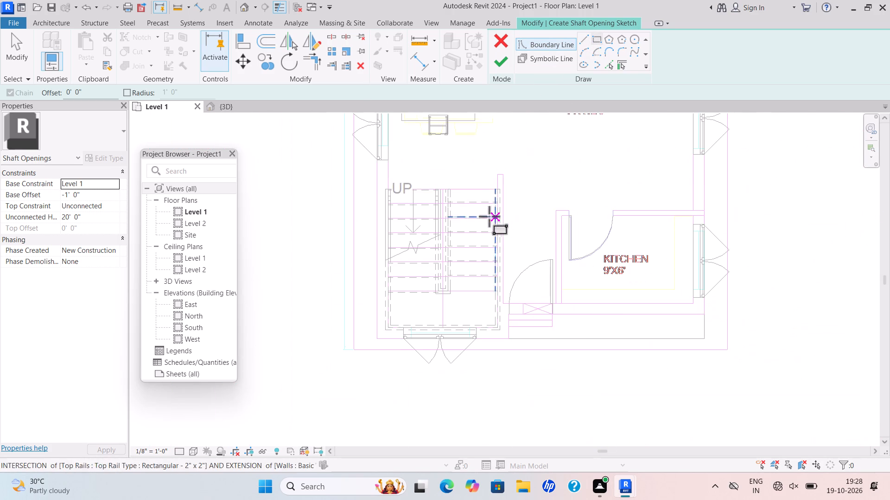
scroll(393, 183, up, 10)
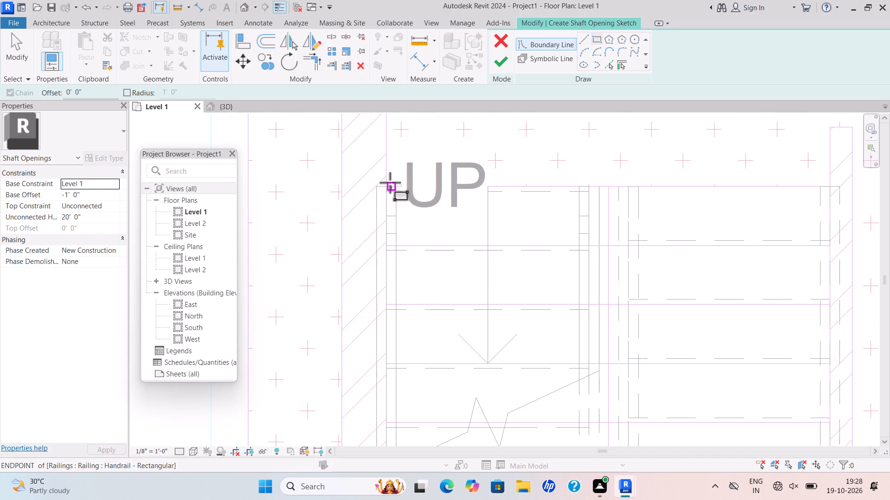
click(386, 185)
scroll(632, 338, down, 1)
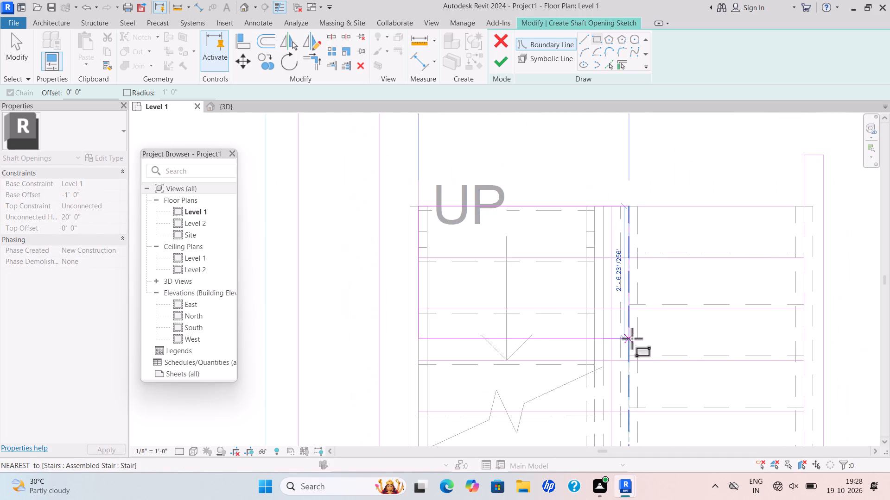
scroll(632, 338, down, 3)
middle_drag(631, 338, 594, 206)
scroll(681, 370, down, 1)
middle_drag(680, 370, 660, 312)
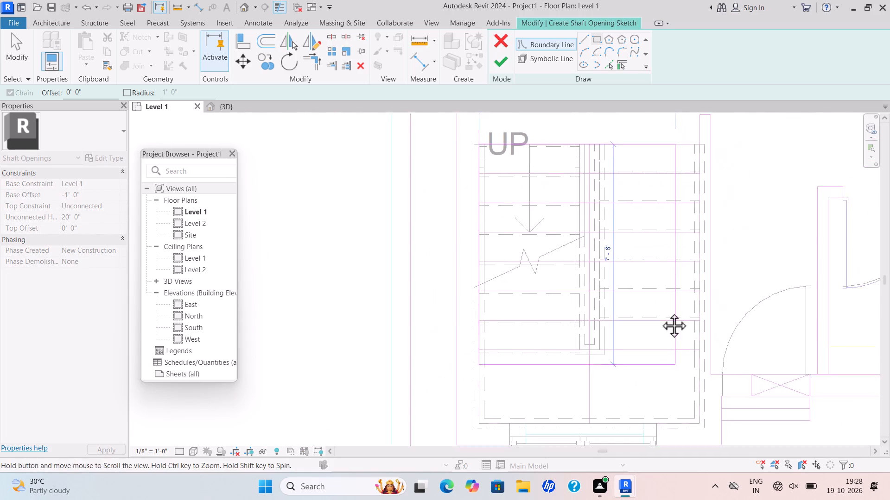
middle_drag(660, 312, 635, 214)
scroll(662, 274, up, 4)
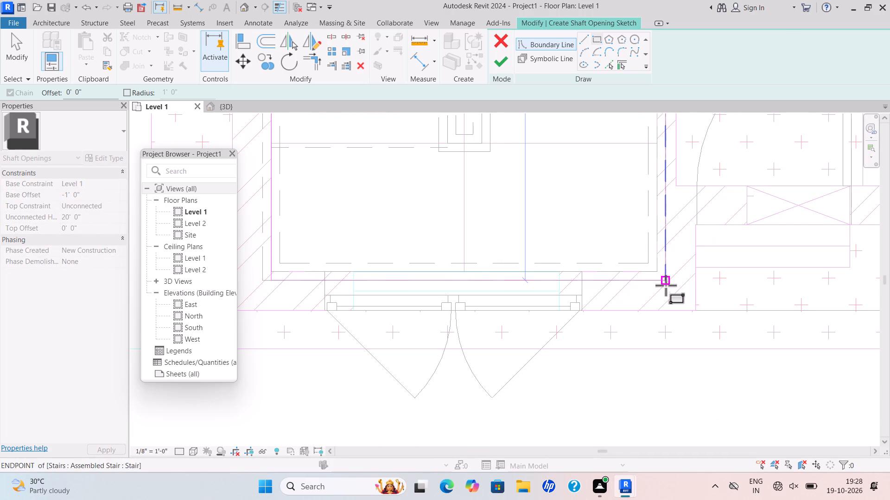
click(665, 285)
click(506, 63)
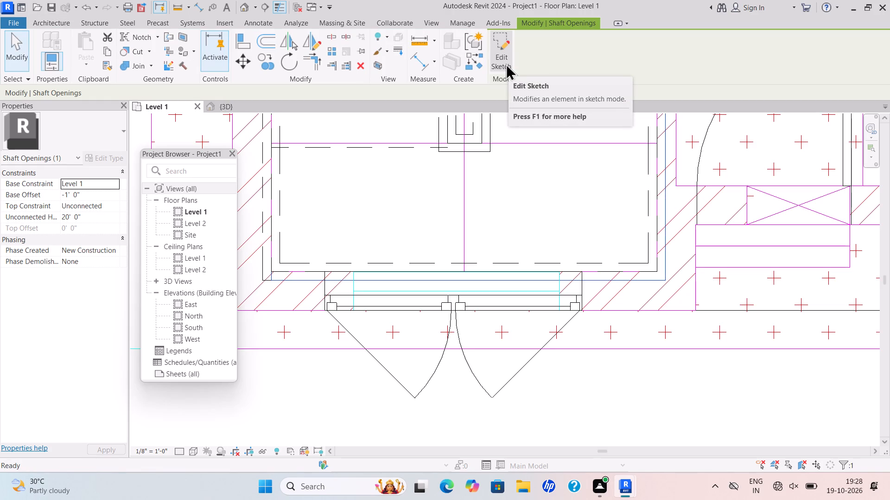
Raise the base of the shaft opening in the 3D view to an offset of about 4' 6" from Level 1.
click(234, 108)
scroll(537, 225, up, 4)
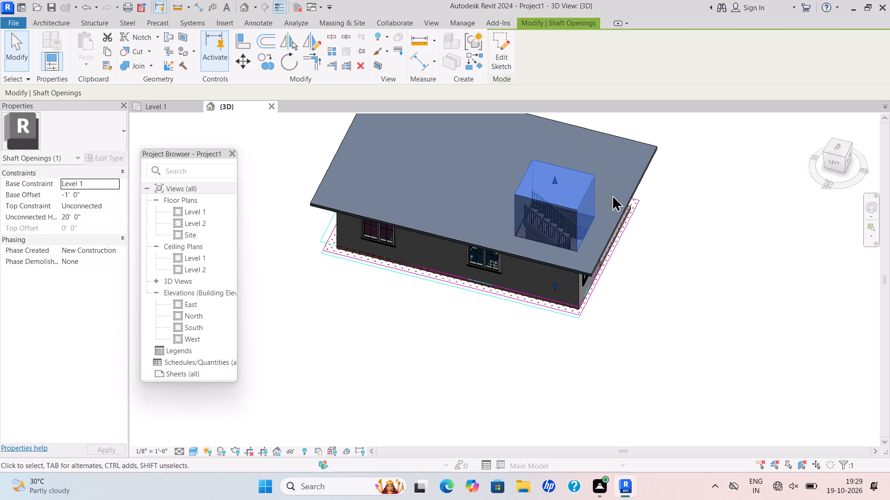
scroll(618, 190, down, 3)
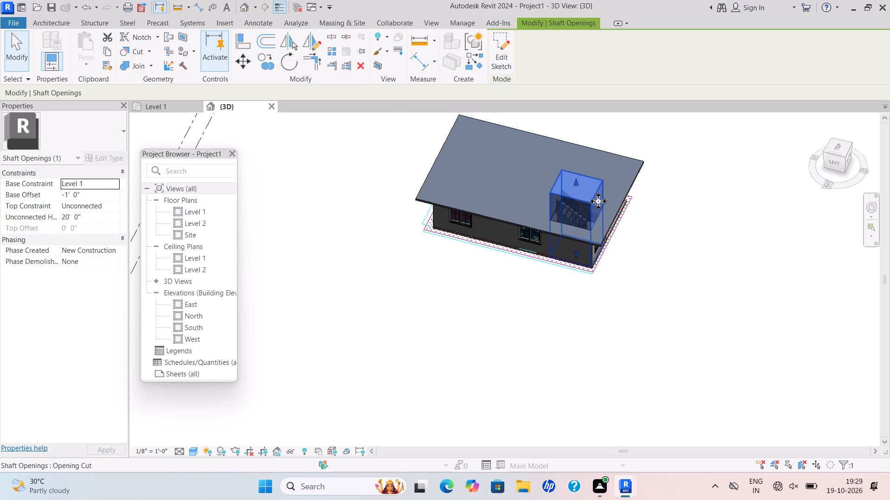
shift+middle_drag(617, 269, 514, 265)
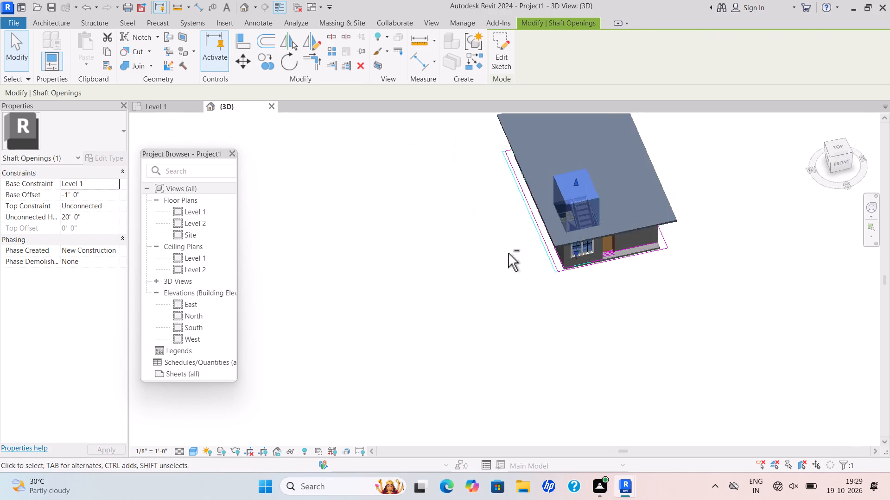
scroll(633, 235, up, 2)
shift+middle_drag(627, 233, 555, 108)
scroll(578, 186, up, 5)
middle_drag(579, 182, 540, 187)
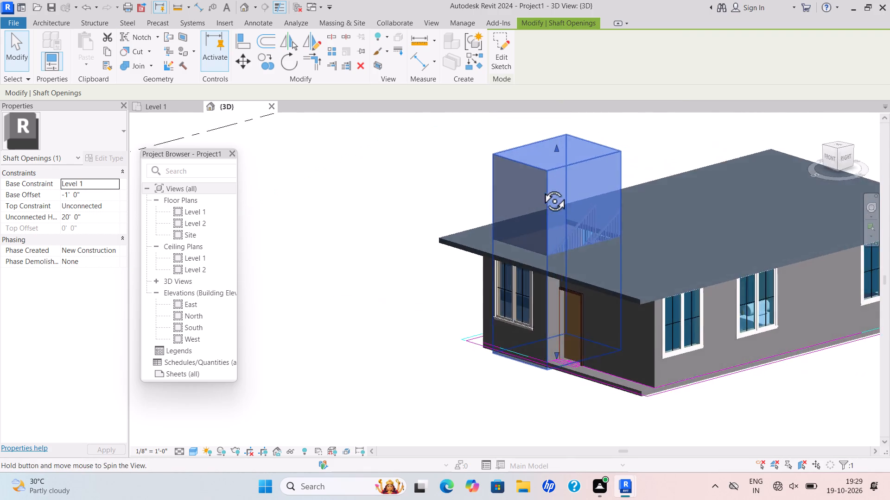
middle_drag(540, 187, 574, 169)
middle_drag(578, 193, 595, 204)
scroll(598, 204, down, 2)
shift+middle_click(601, 203)
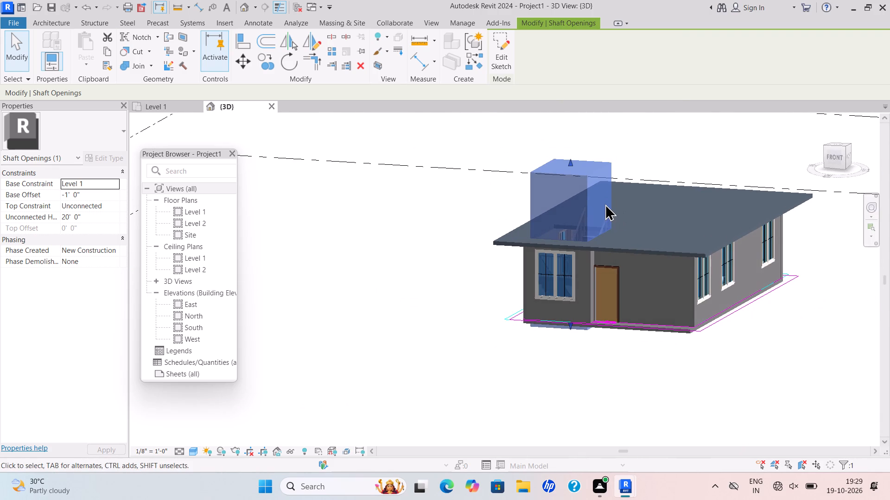
scroll(576, 342, up, 4)
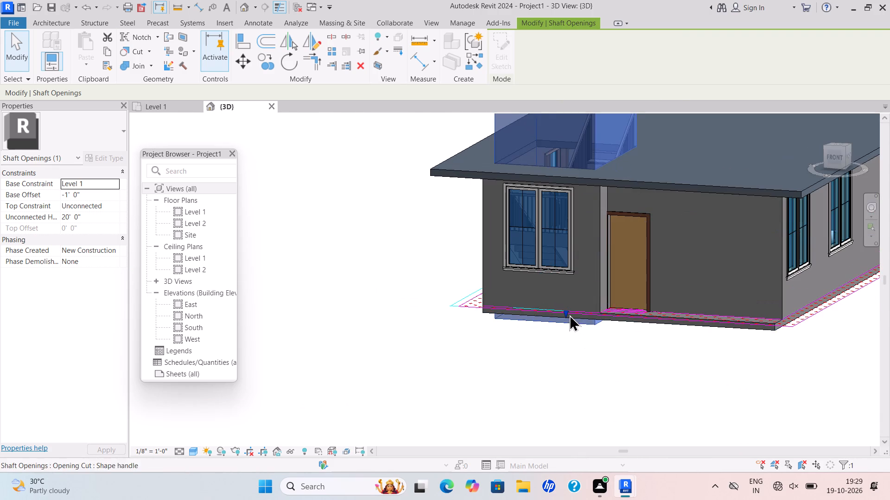
drag(569, 314, 590, 233)
Lower the top of the shaft opening to just above the roof, for a height of about 9'.
middle_drag(623, 242, 596, 326)
scroll(609, 293, down, 1)
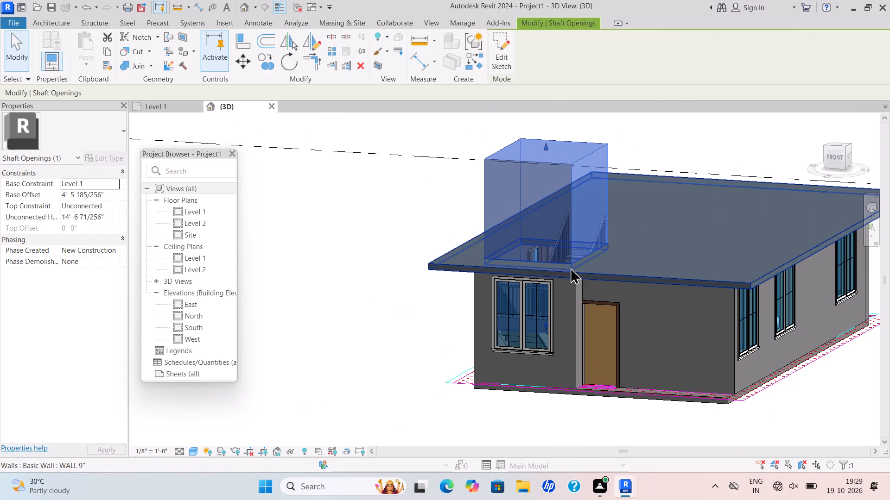
drag(544, 144, 557, 219)
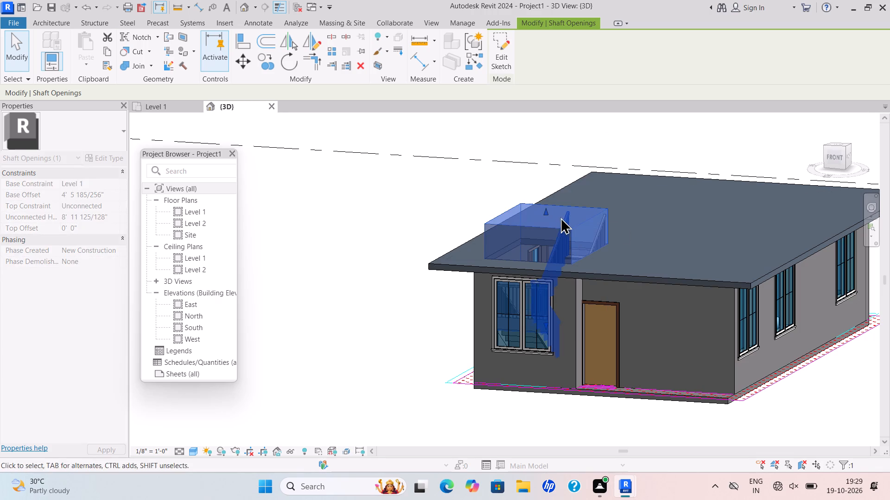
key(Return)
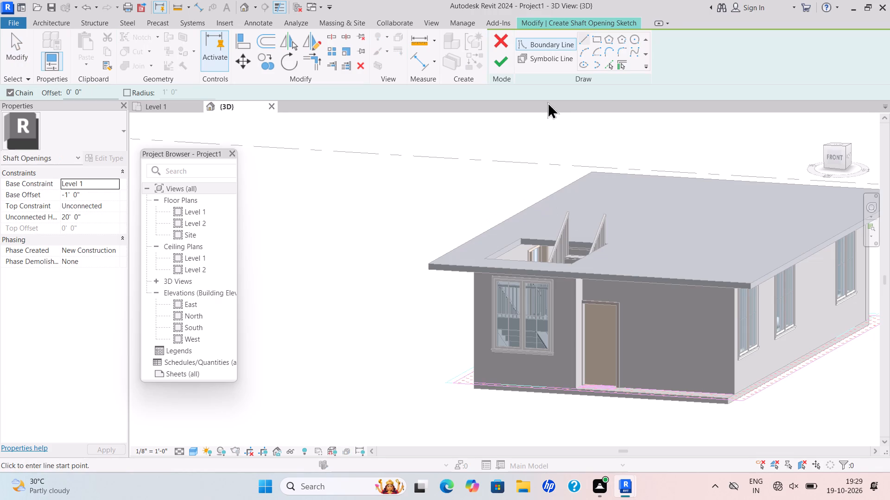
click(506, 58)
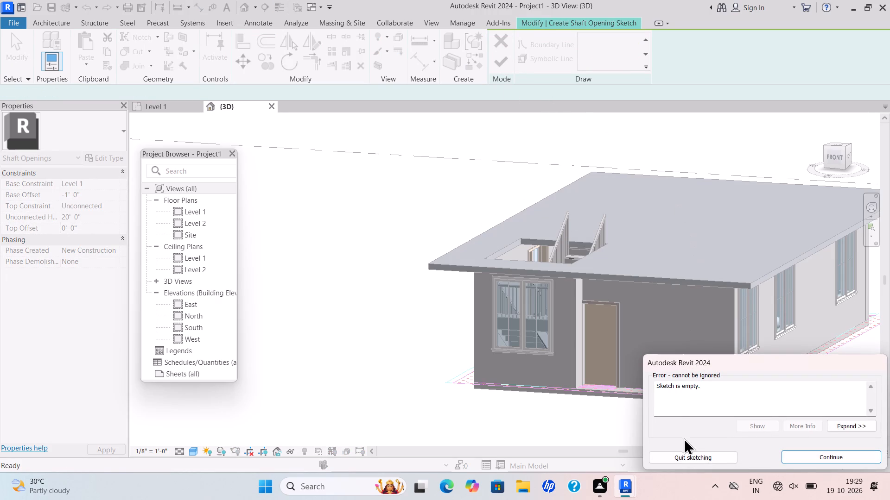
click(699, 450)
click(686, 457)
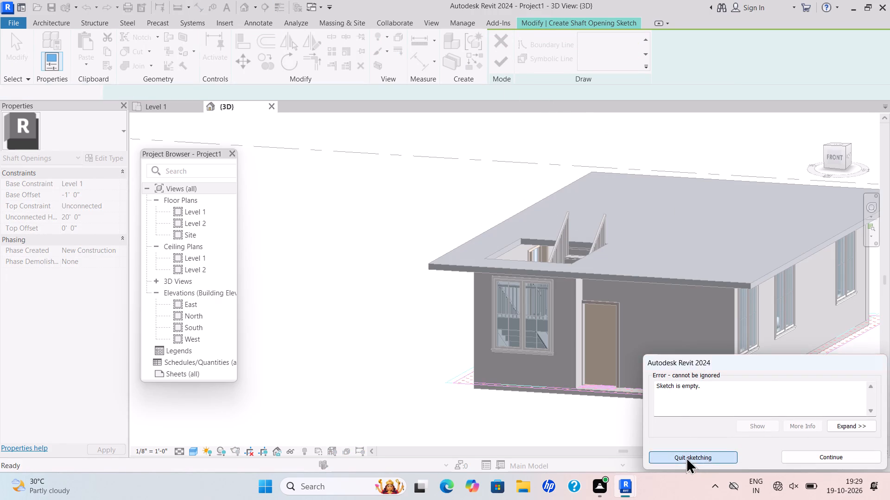
Create a basic wall type named CMD 6" by duplicating Generic - 6", ready for placing walls in the Level 1 plan.
click(148, 103)
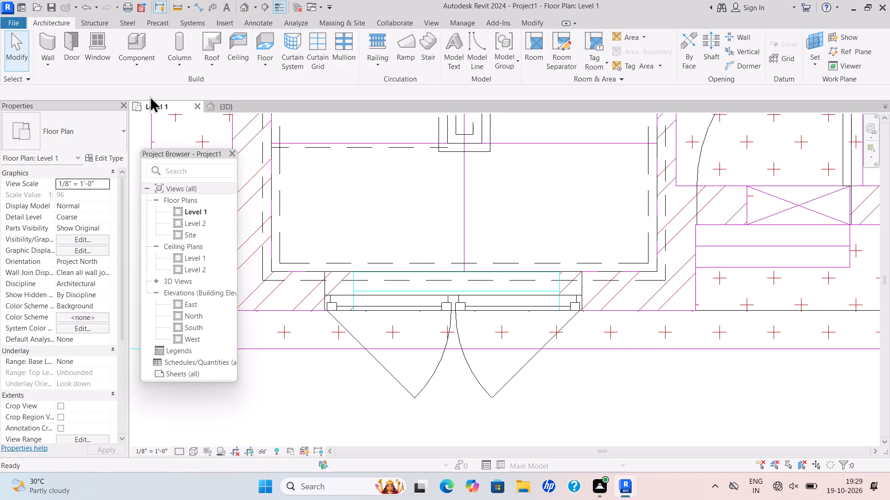
click(57, 68)
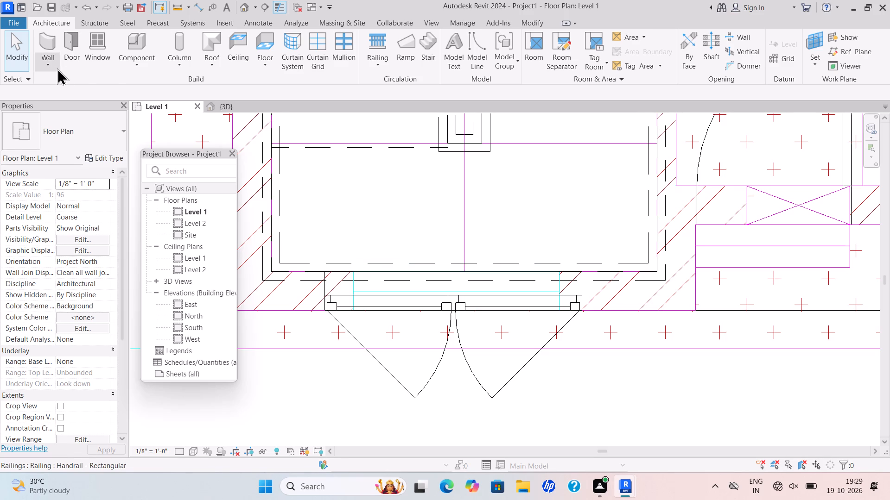
click(82, 82)
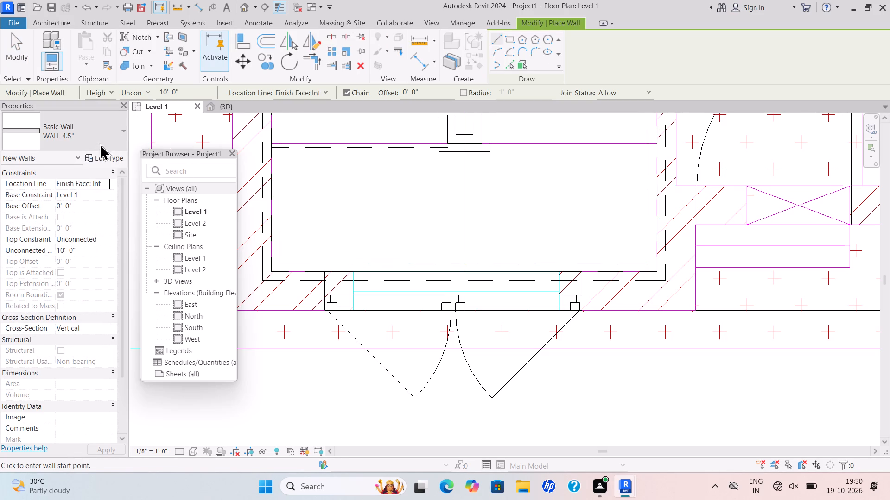
click(124, 131)
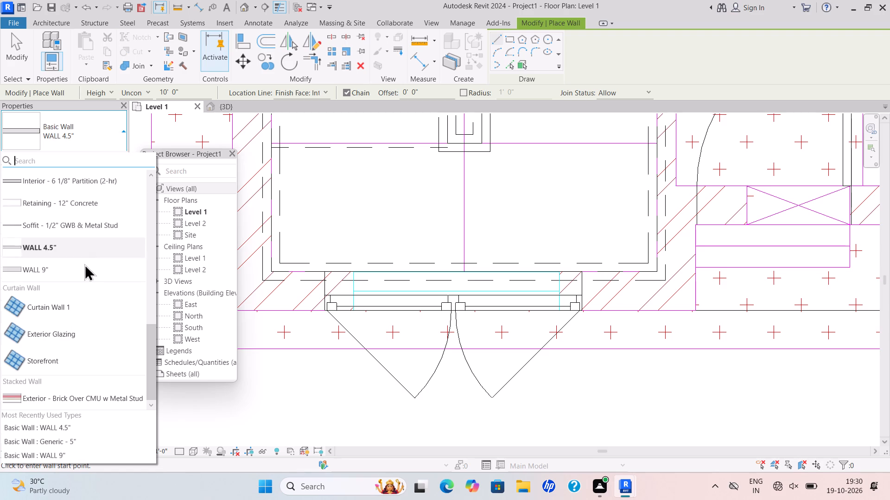
scroll(82, 272, up, 4)
click(85, 205)
click(108, 156)
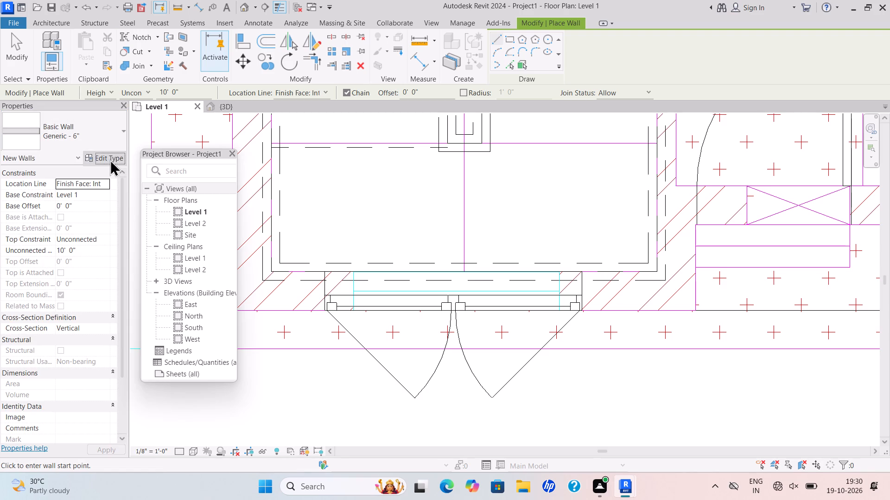
click(767, 106)
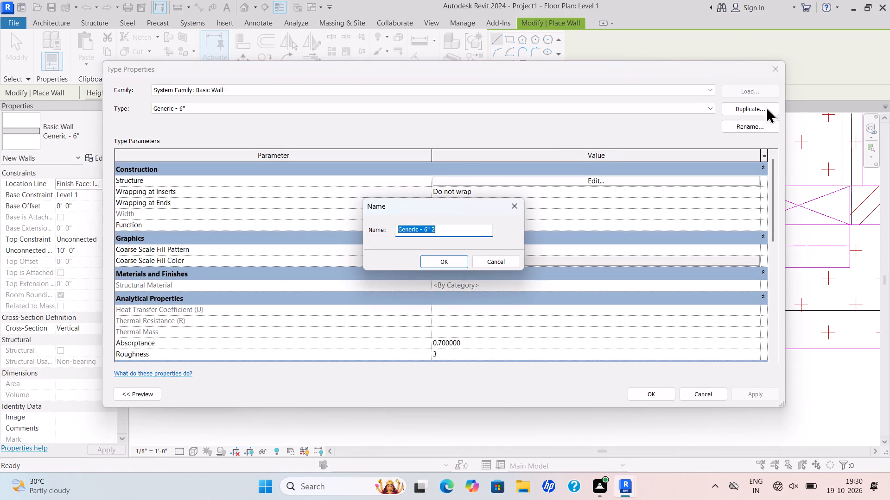
key(BackSpace)
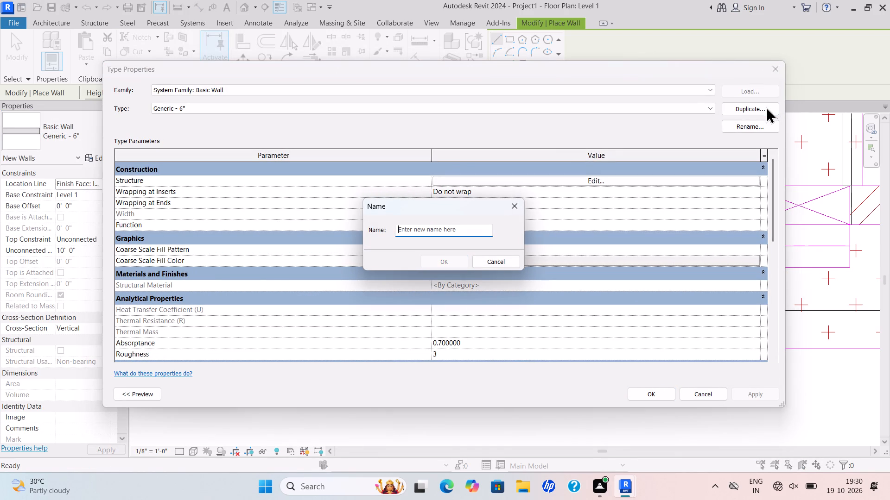
text(CMD)
key(space)
text(6")
key(Return)
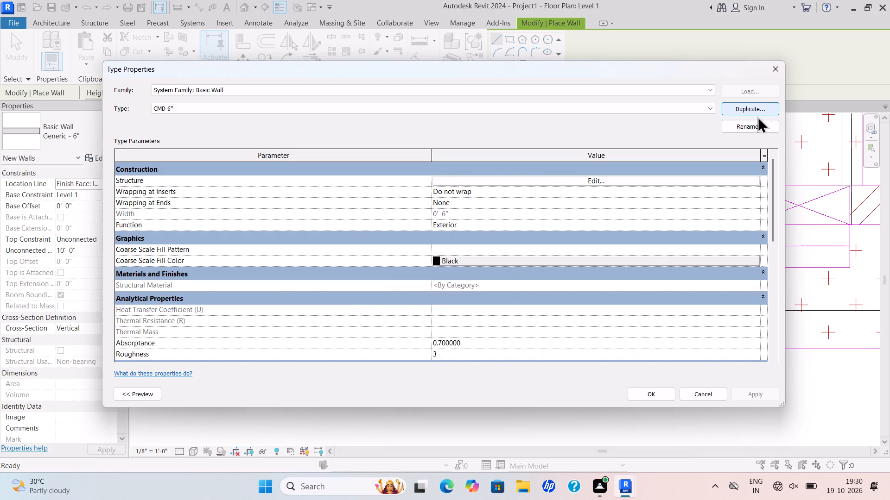
click(662, 391)
Set the unconnected height of the new CMD 6" walls to 4'.
scroll(339, 146, down, 3)
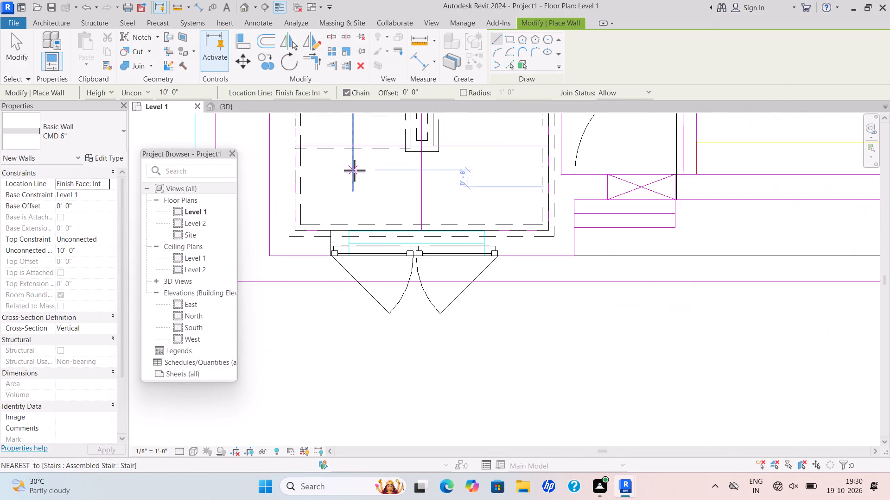
scroll(354, 170, down, 1)
drag(85, 246, 59, 274)
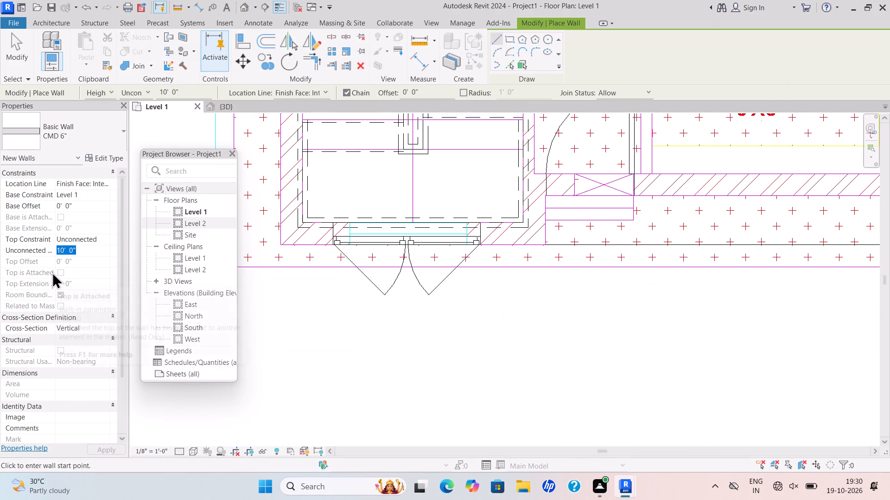
key(BackSpace)
text(4')
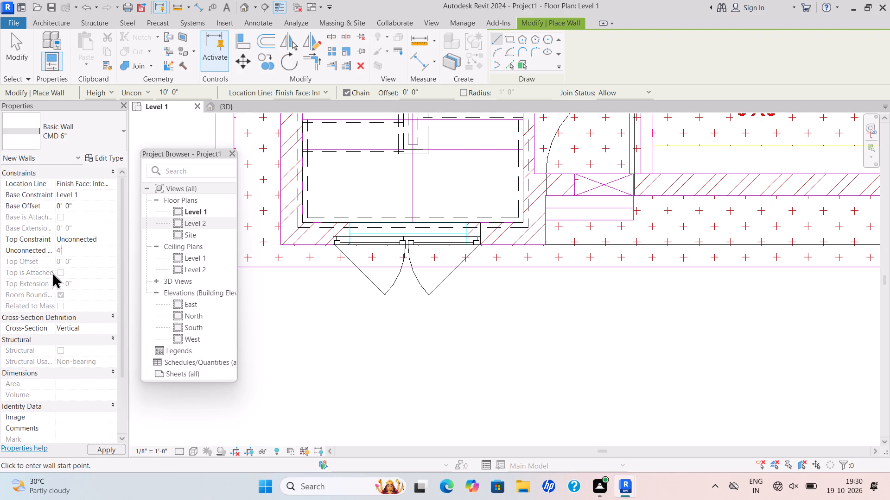
key(Return)
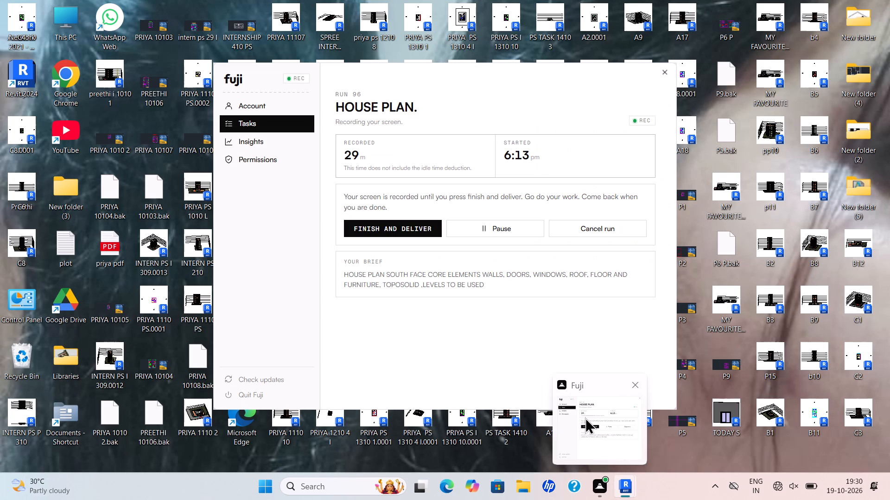
Examine the house's surroundings in the Level 1 plan and the roof with its stair opening in the 3D view.
scroll(484, 284, down, 6)
middle_drag(476, 299, 435, 332)
scroll(445, 322, down, 2)
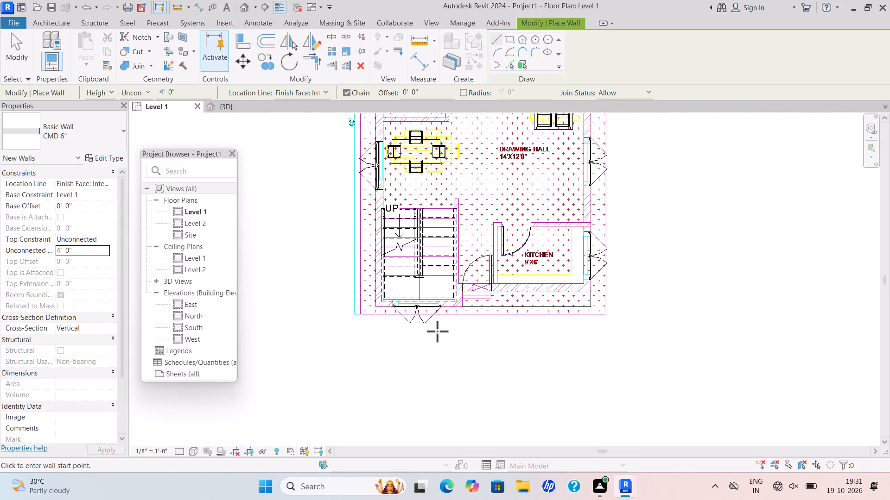
scroll(540, 189, down, 1)
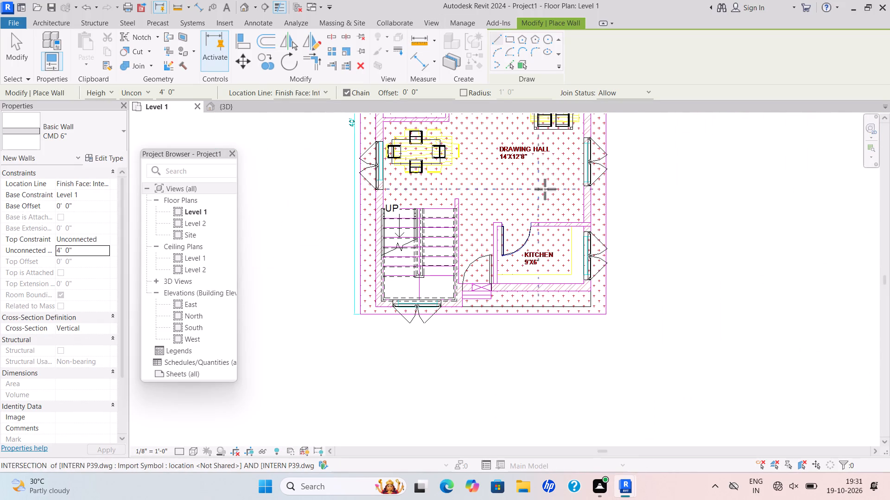
scroll(545, 189, down, 2)
middle_drag(544, 200, 533, 221)
click(237, 112)
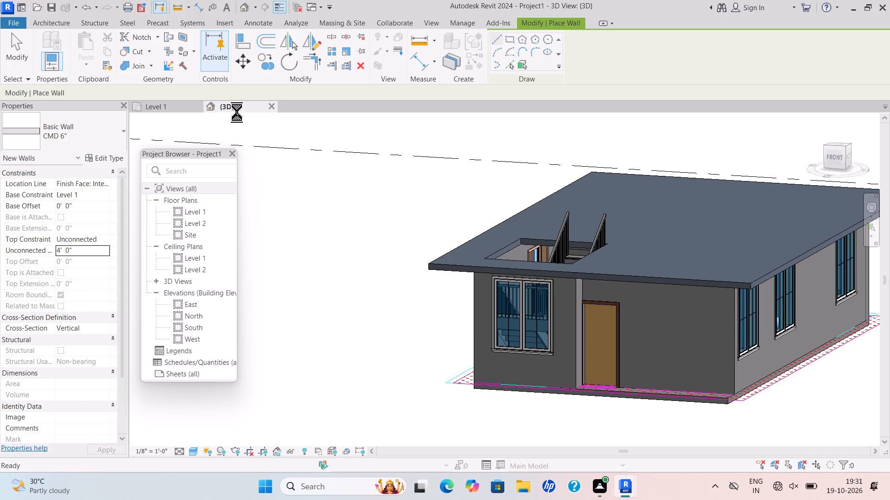
click(535, 142)
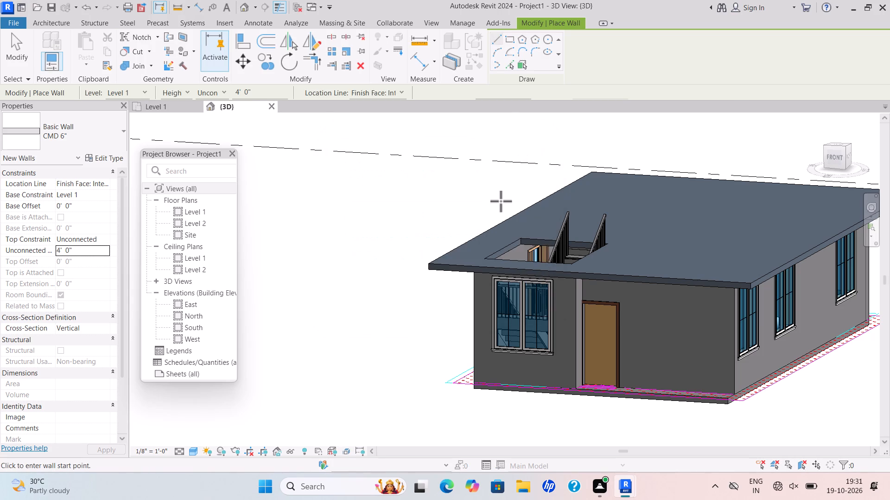
scroll(501, 202, down, 2)
shift+middle_drag(539, 278, 609, 305)
shift+scroll(540, 280, down, 1)
scroll(603, 250, up, 4)
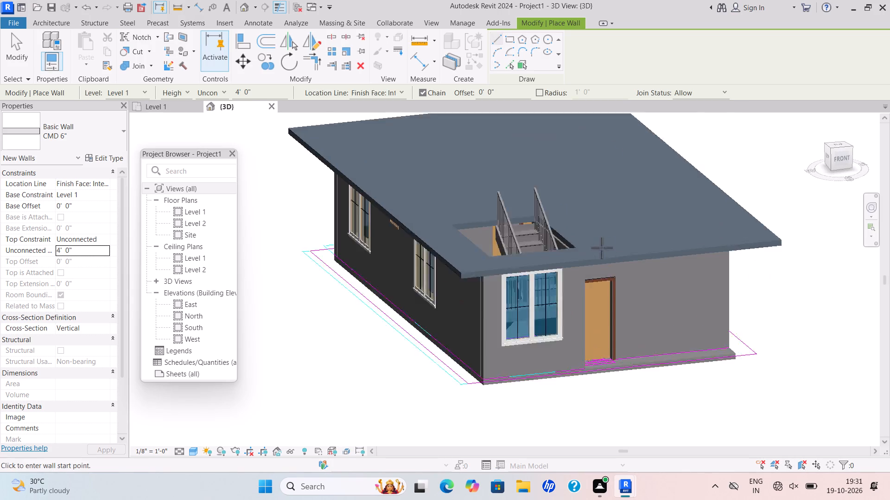
scroll(601, 248, up, 1)
shift+middle_drag(597, 242, 549, 270)
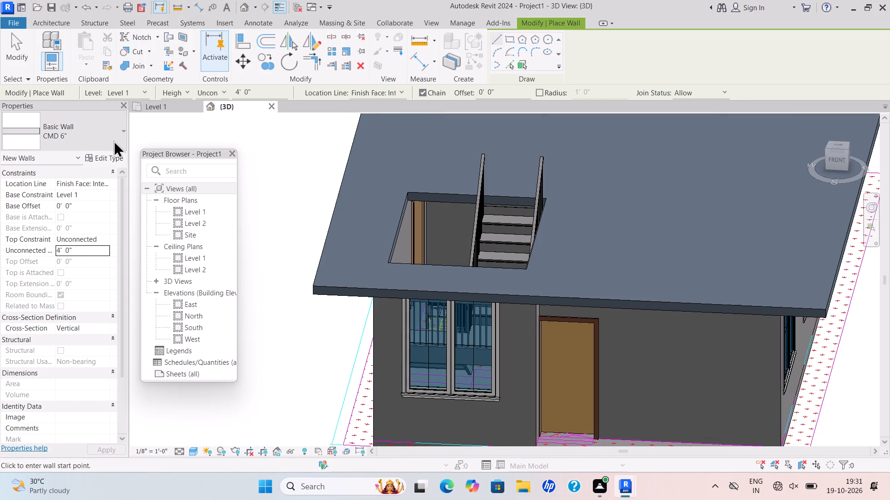
Draw the north side of a CMD 6" boundary wall above the plan title in the Level 1 plan, about 39' long.
click(168, 109)
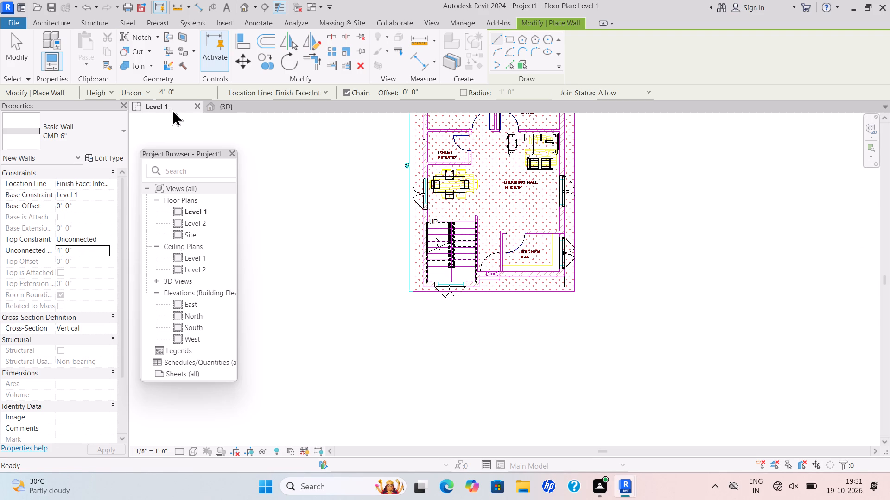
scroll(393, 225, down, 7)
middle_drag(396, 249, 381, 286)
scroll(365, 168, up, 5)
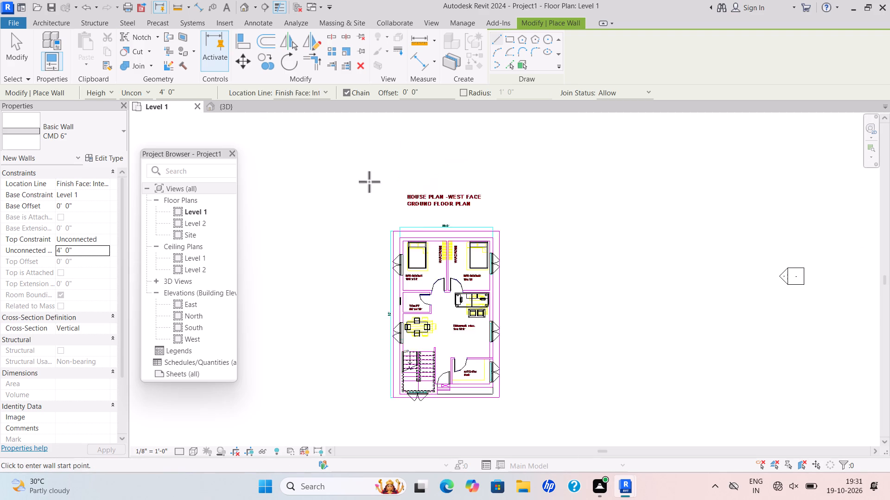
scroll(369, 181, up, 1)
drag(362, 191, 379, 197)
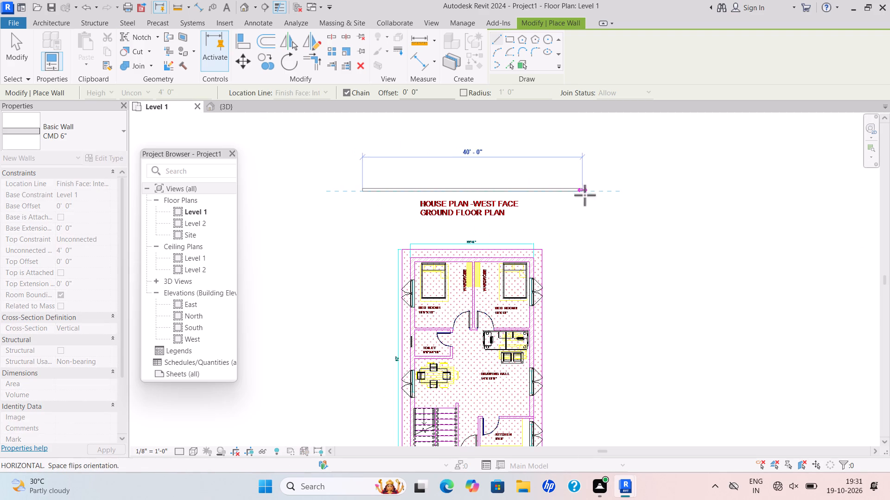
drag(576, 191, 574, 196)
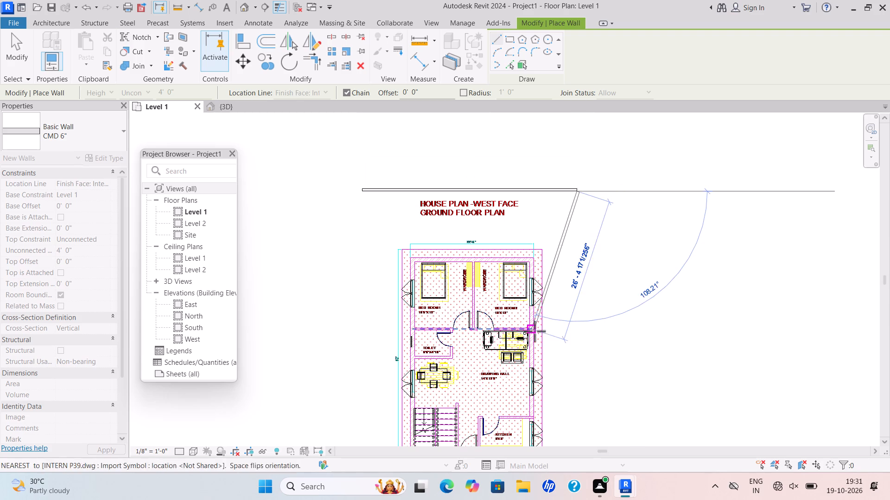
Continue the boundary wall down the east side past the house, and along the south side about 39' to align with the north wall's start.
scroll(582, 340, down, 1)
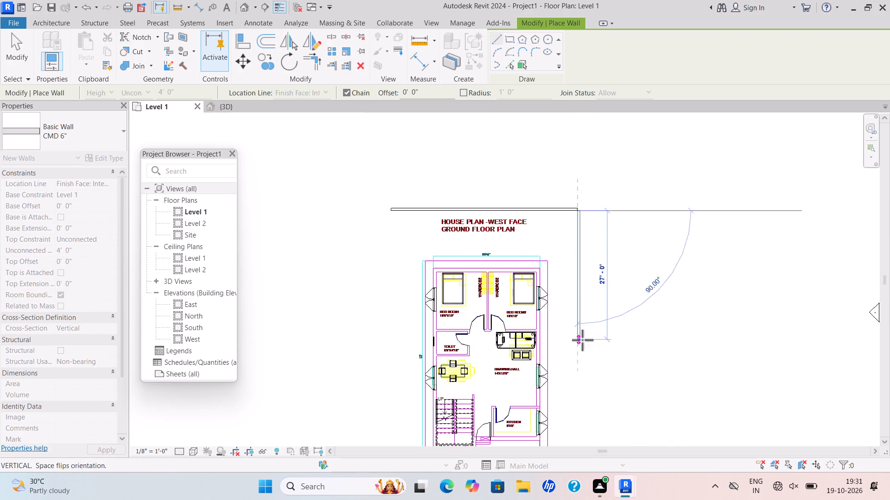
scroll(582, 340, down, 2)
middle_drag(569, 308, 559, 267)
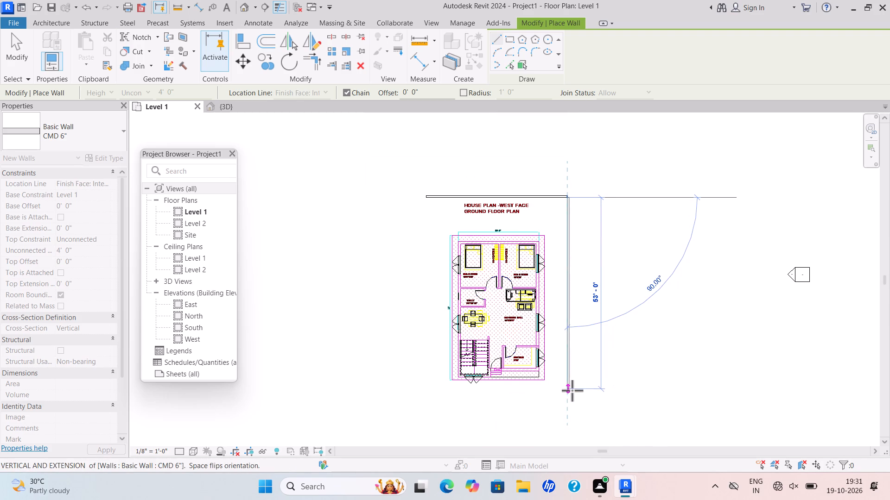
scroll(571, 403, up, 3)
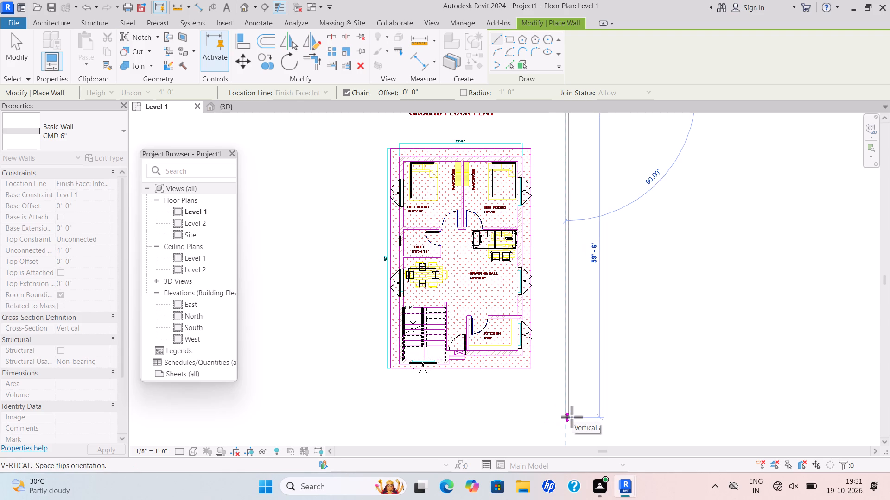
scroll(572, 417, down, 3)
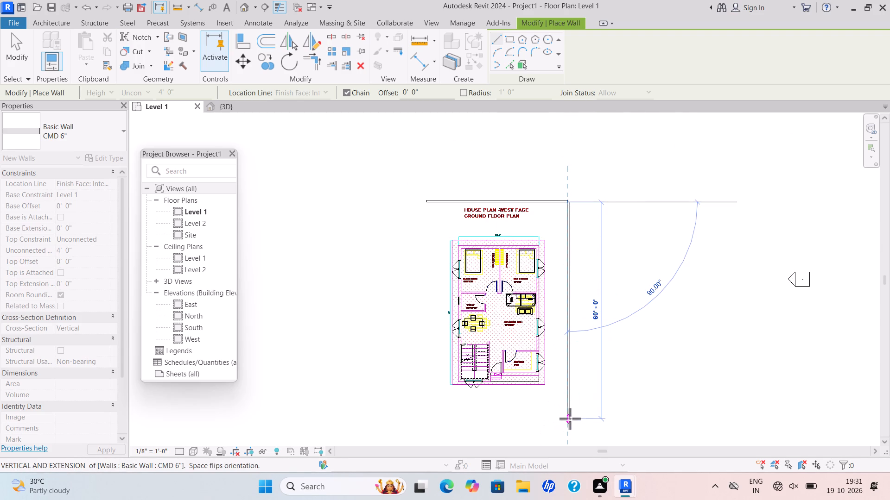
scroll(570, 419, down, 2)
middle_drag(569, 419, 565, 340)
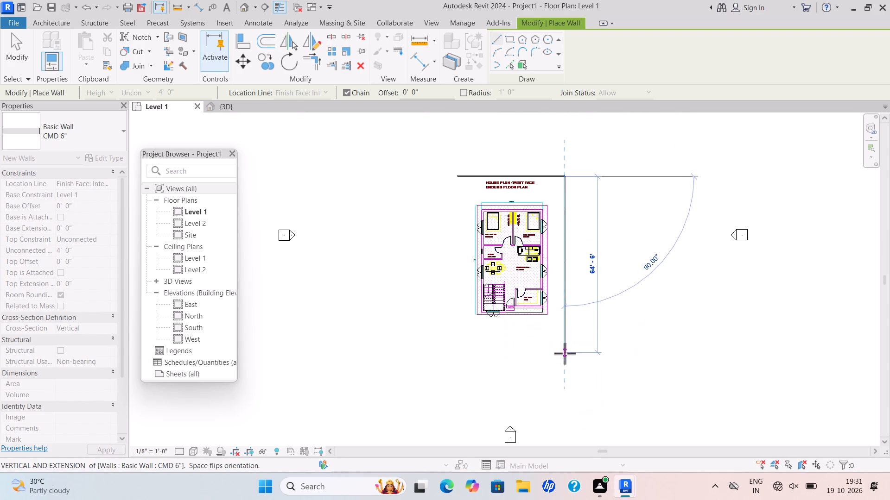
click(567, 344)
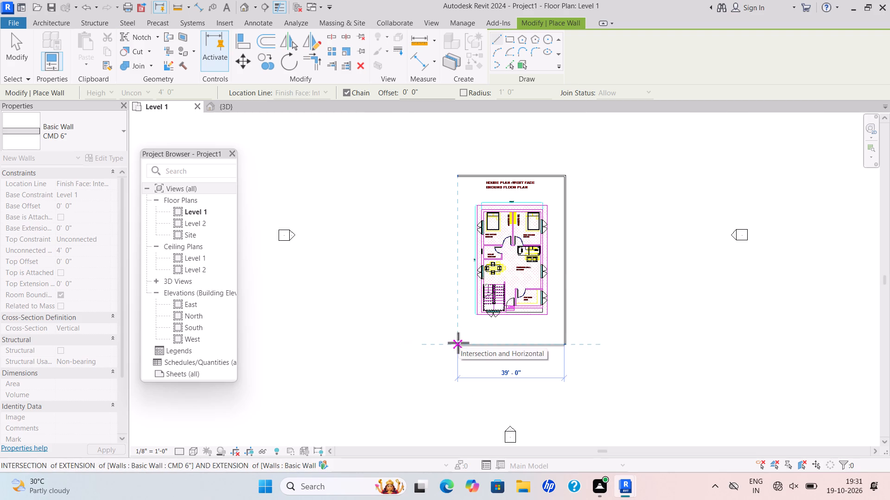
click(458, 343)
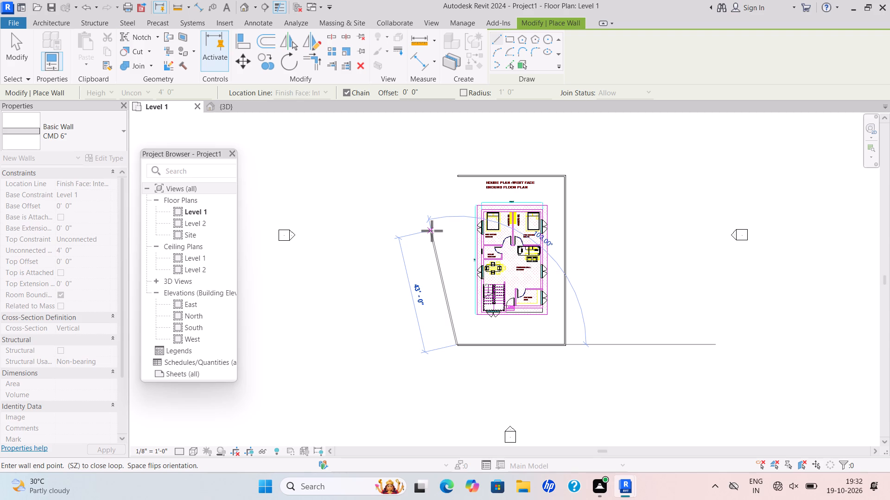
Close the boundary wall loop with the west side, ending at the start of the north wall, and finish wall placement.
scroll(465, 162, up, 9)
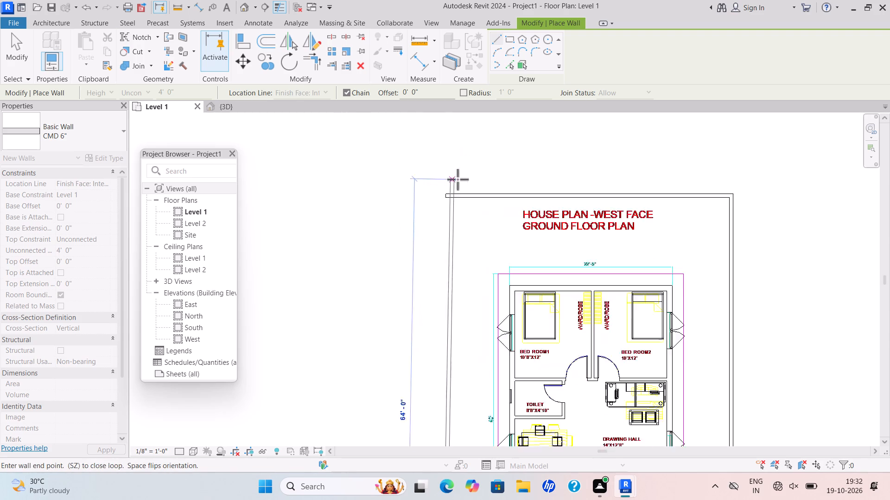
scroll(458, 179, up, 9)
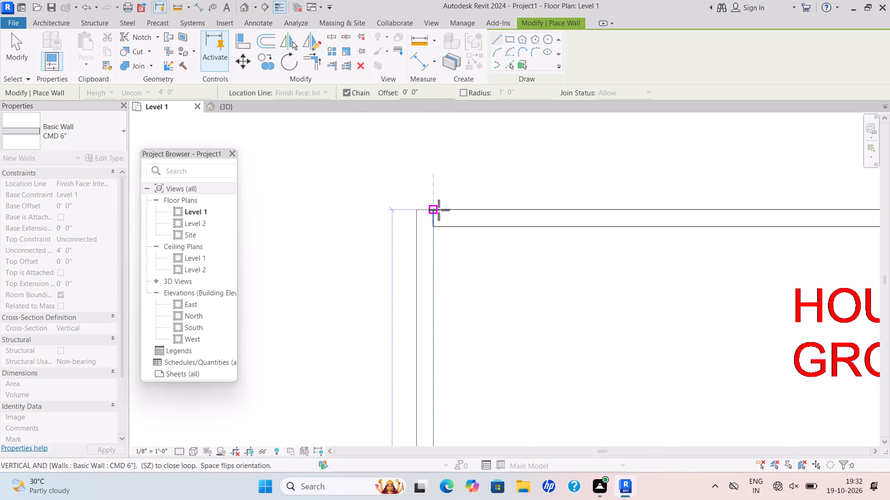
click(438, 210)
key(Escape)
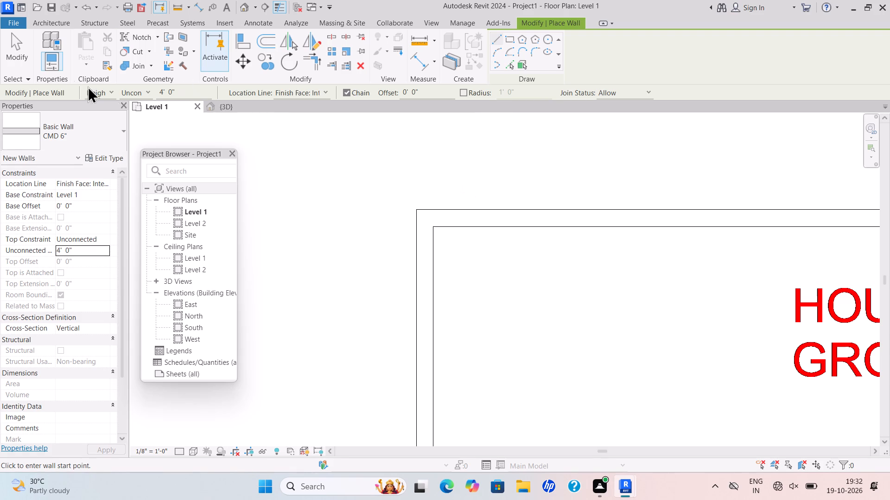
click(59, 18)
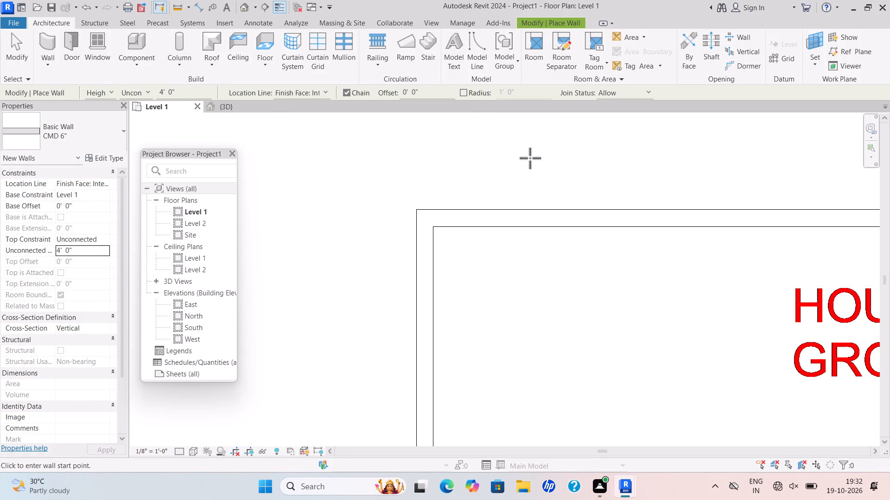
key(Escape)
key(Escape)
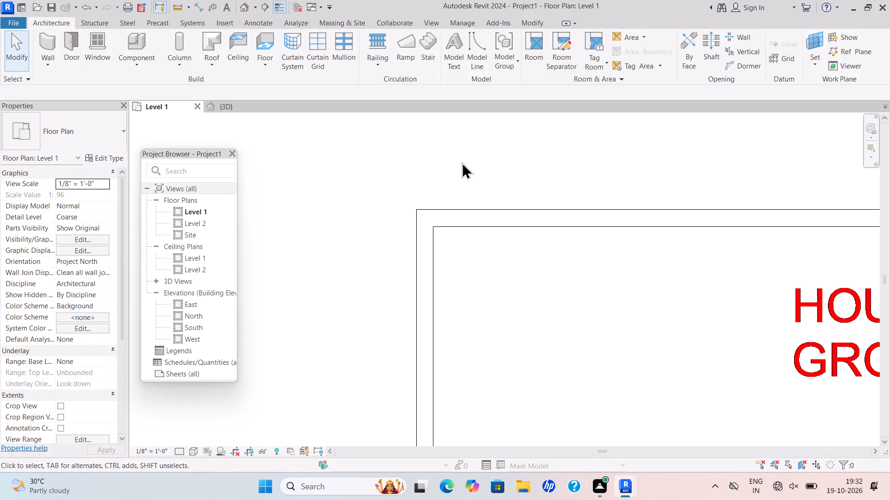
Load the gate family Gate_davinder_11707.0001 from the Gate folder as a component.
click(139, 66)
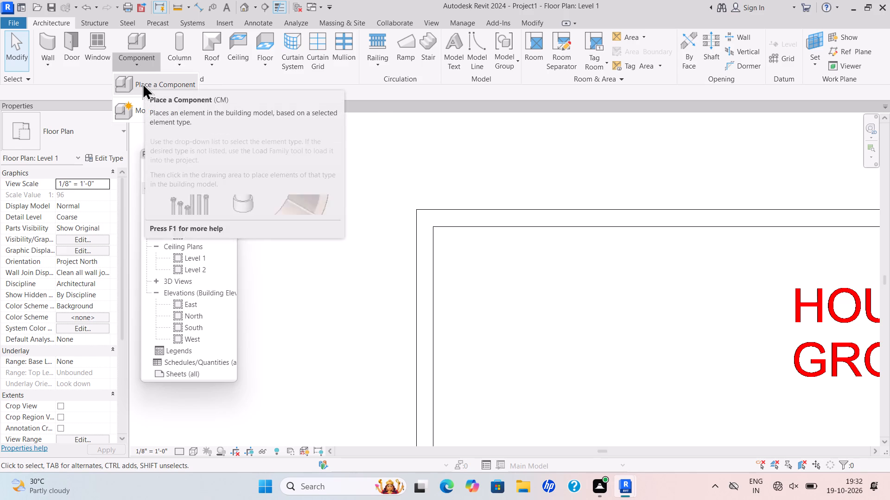
click(142, 88)
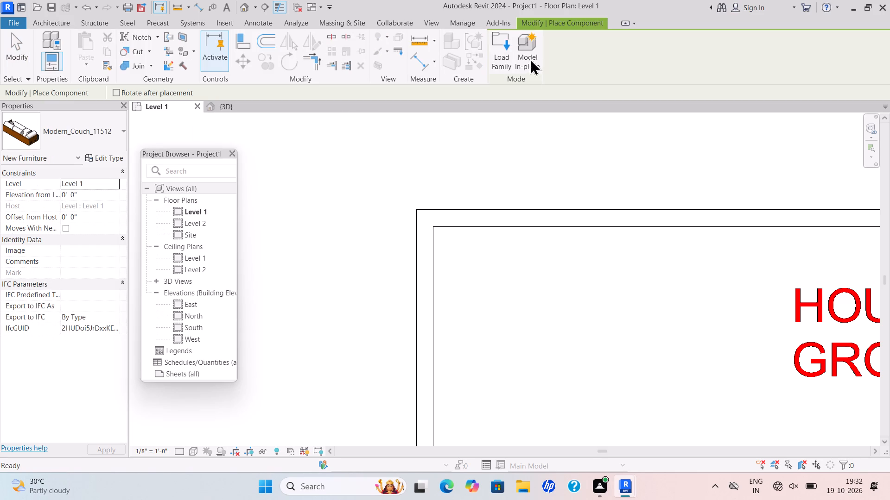
double_click(509, 66)
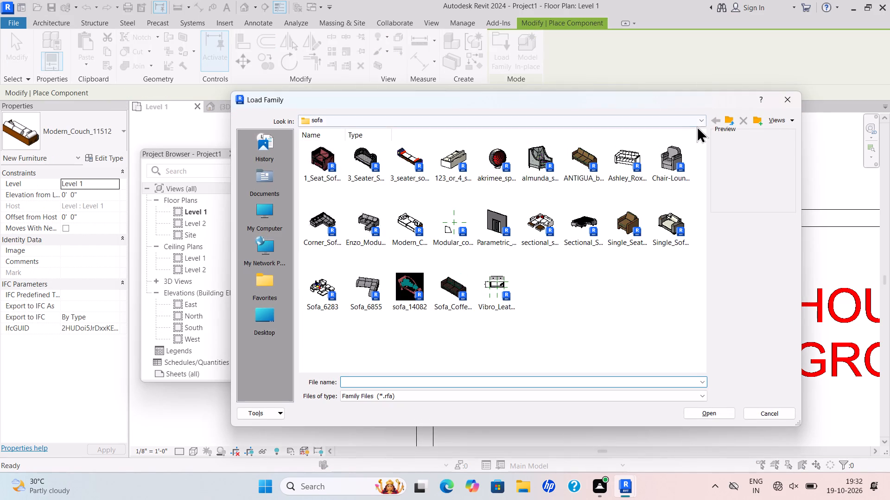
click(700, 123)
click(382, 187)
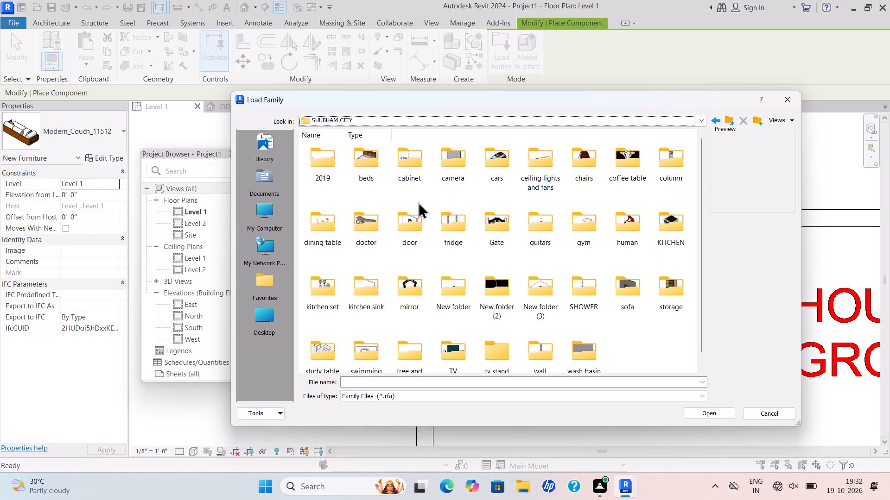
scroll(416, 206, down, 5)
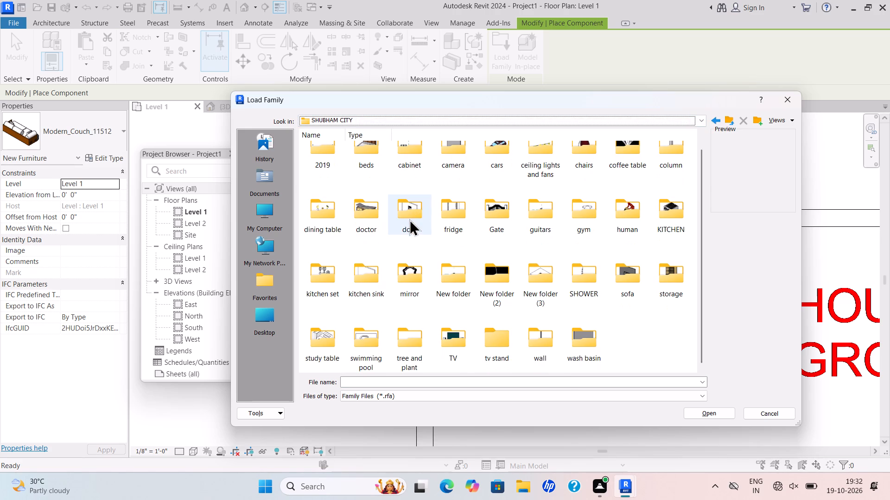
scroll(400, 238, up, 2)
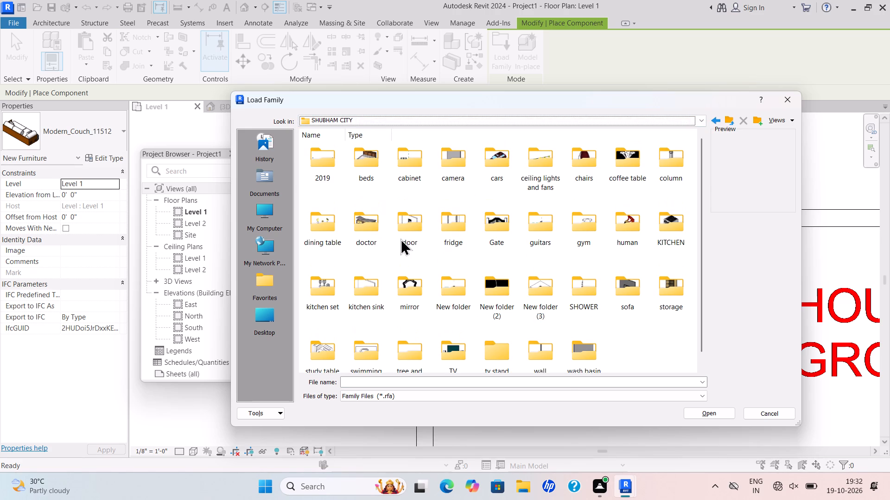
scroll(400, 238, up, 3)
double_click(492, 241)
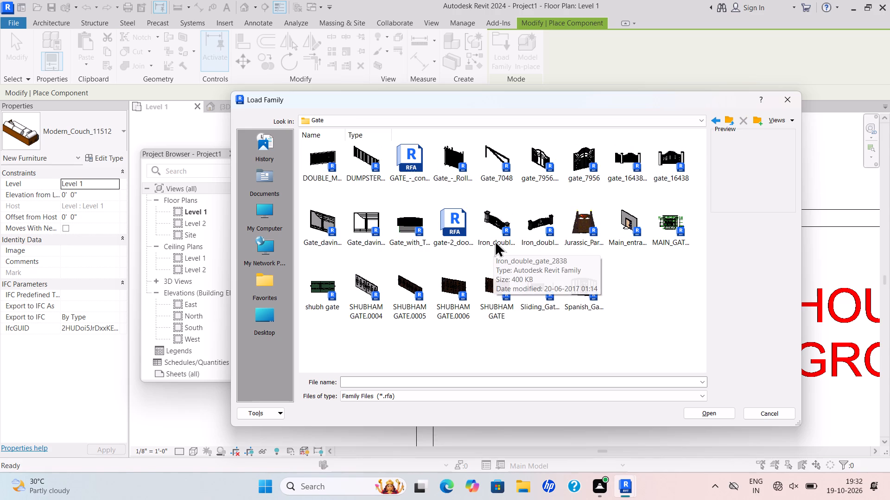
double_click(334, 243)
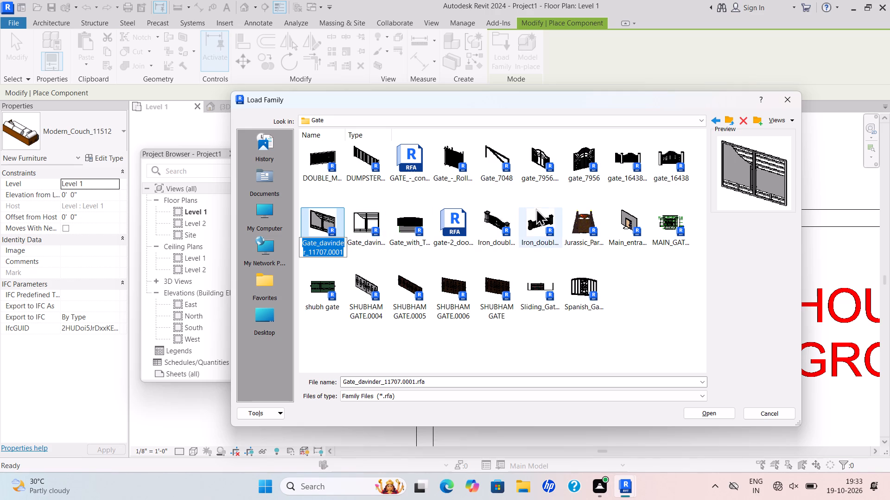
click(707, 418)
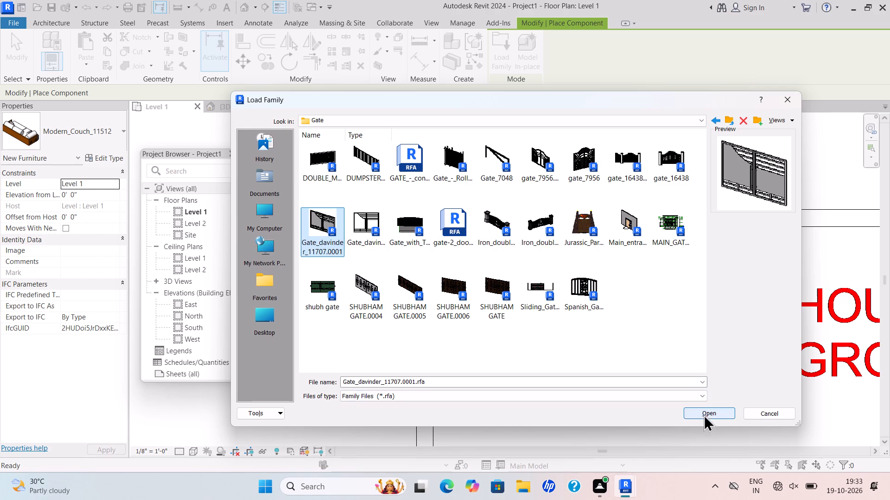
click(704, 410)
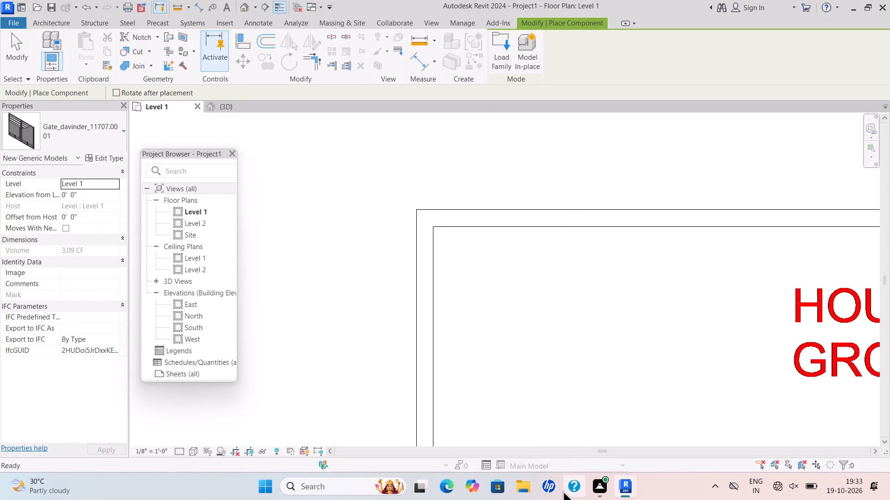
Place the gate within the south boundary wall, centred about 19'-7" from the east boundary wall, and finish component placement.
scroll(571, 455, down, 5)
scroll(555, 371, down, 5)
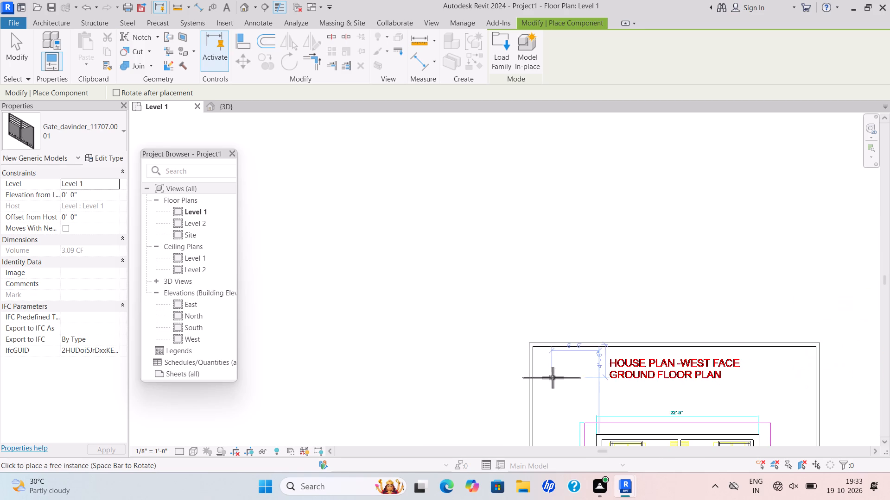
scroll(553, 377, down, 7)
middle_drag(579, 403, 497, 281)
middle_drag(552, 371, 504, 269)
scroll(504, 264, up, 1)
scroll(498, 369, up, 1)
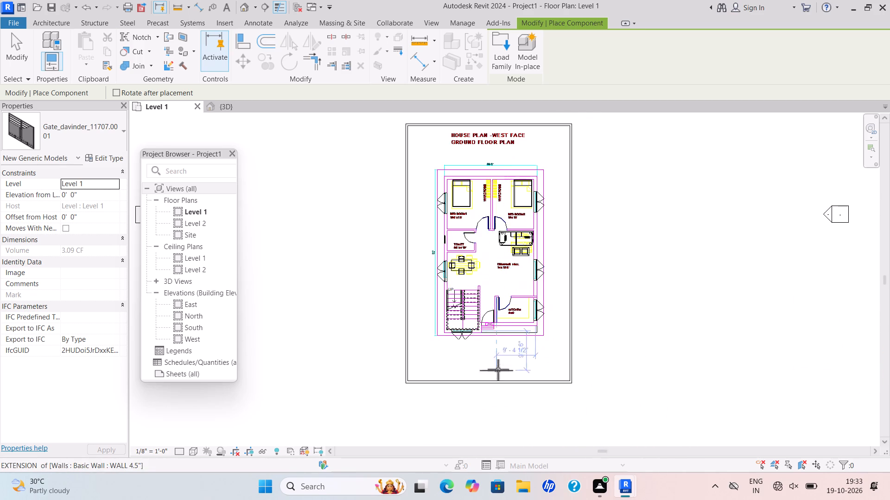
scroll(498, 369, up, 13)
scroll(468, 402, down, 3)
middle_drag(463, 388, 459, 313)
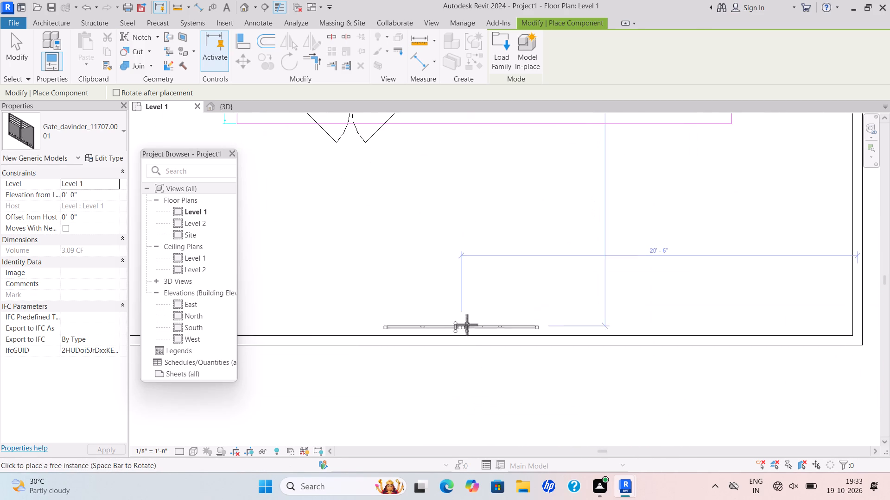
scroll(467, 339, up, 5)
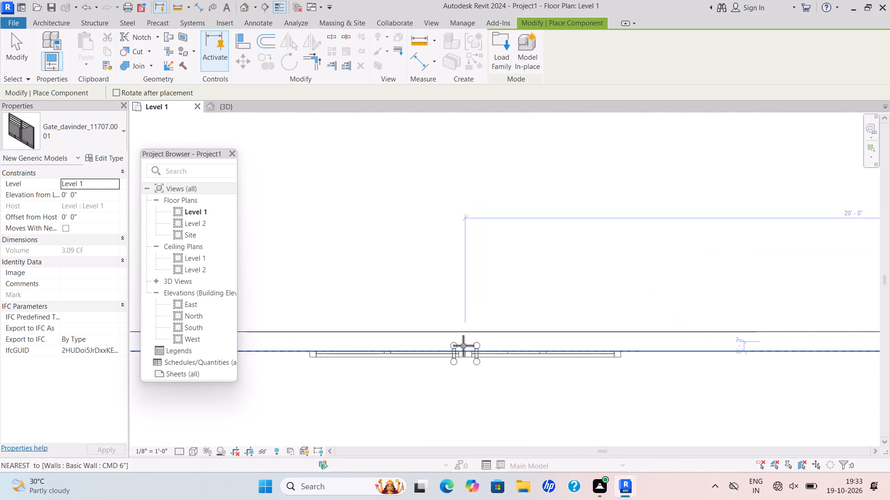
scroll(472, 339, up, 4)
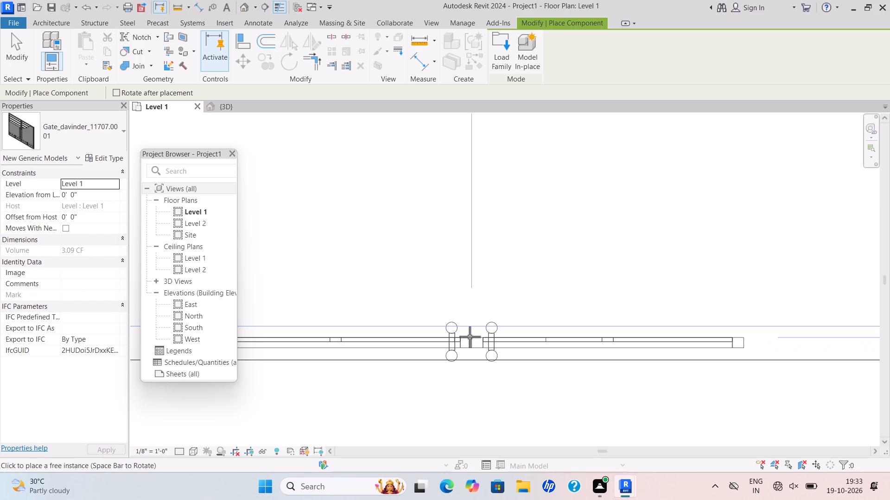
click(470, 337)
scroll(486, 327, down, 14)
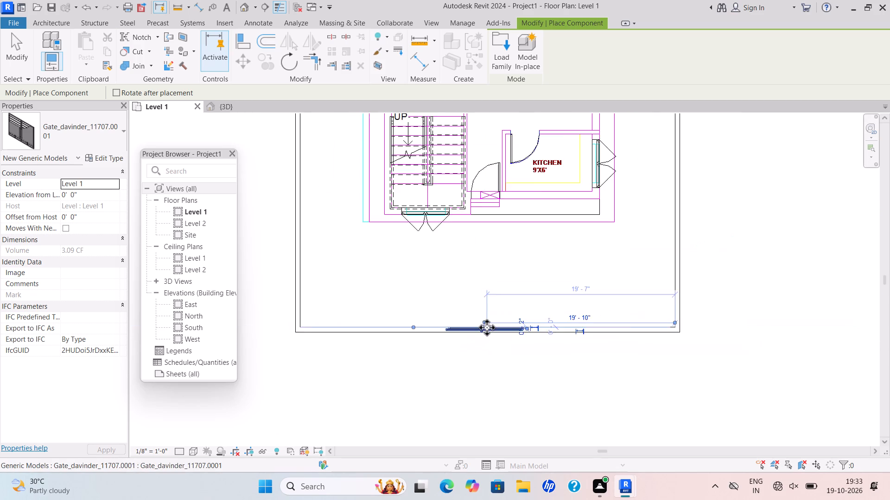
scroll(487, 327, down, 1)
middle_drag(487, 327, 492, 334)
key(Escape)
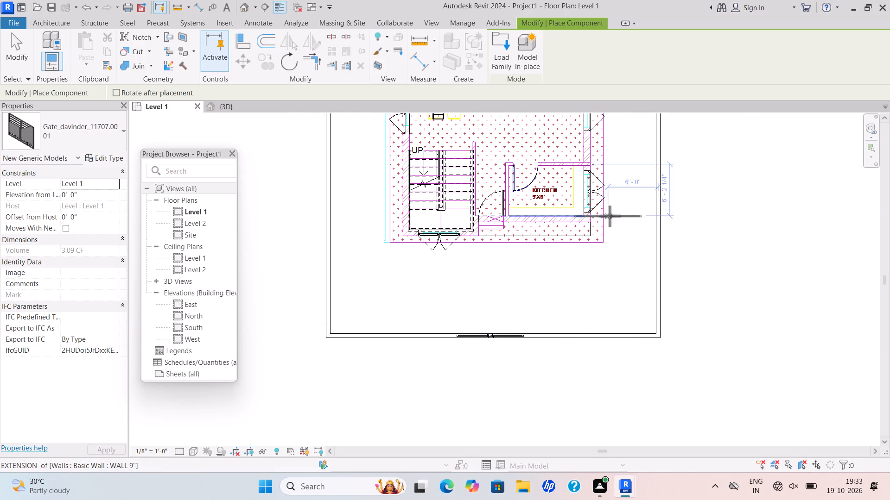
key(Escape)
key(Escape)
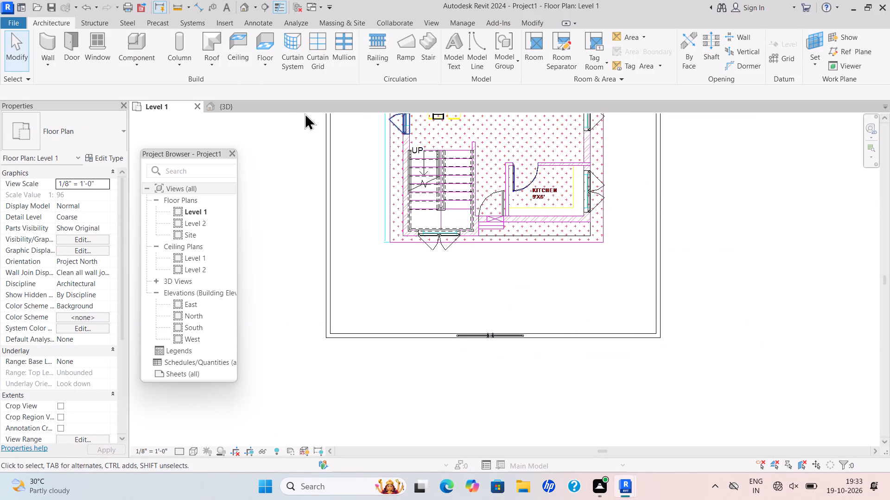
Split the south boundary wall at a point within the gate's width, just west of the gate's centre.
click(527, 22)
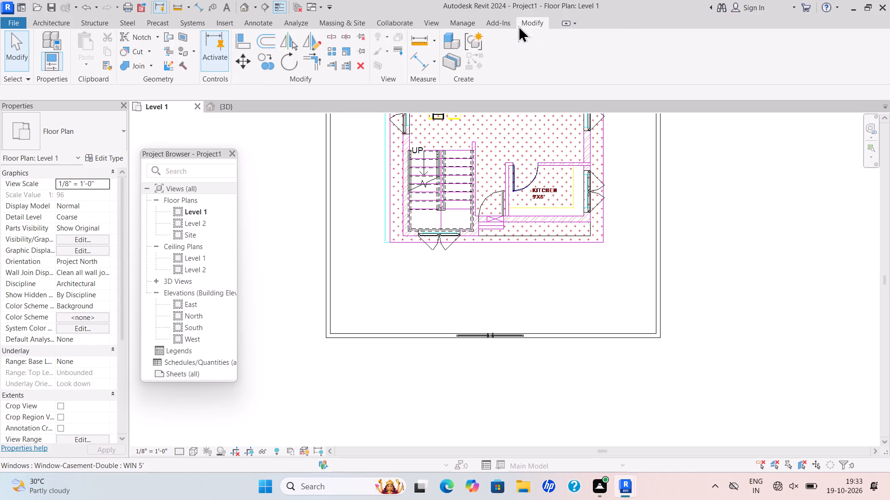
click(337, 36)
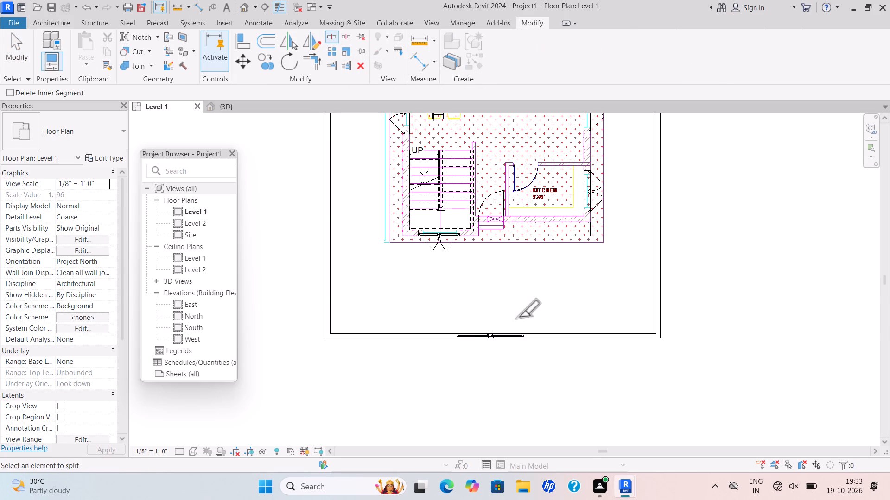
scroll(491, 342, up, 10)
click(482, 323)
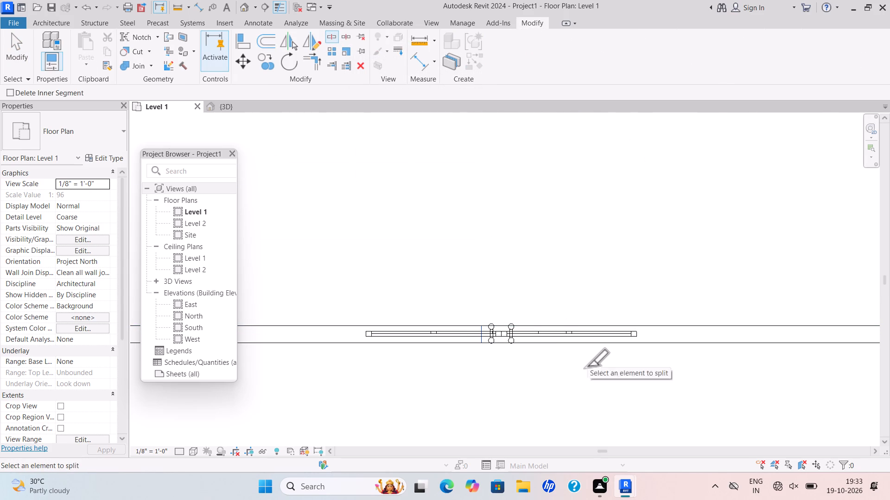
key(Escape)
key(Escape)
Shorten the east segment of the split south wall so that it ends at the gate's east post.
scroll(602, 348, up, 4)
click(605, 340)
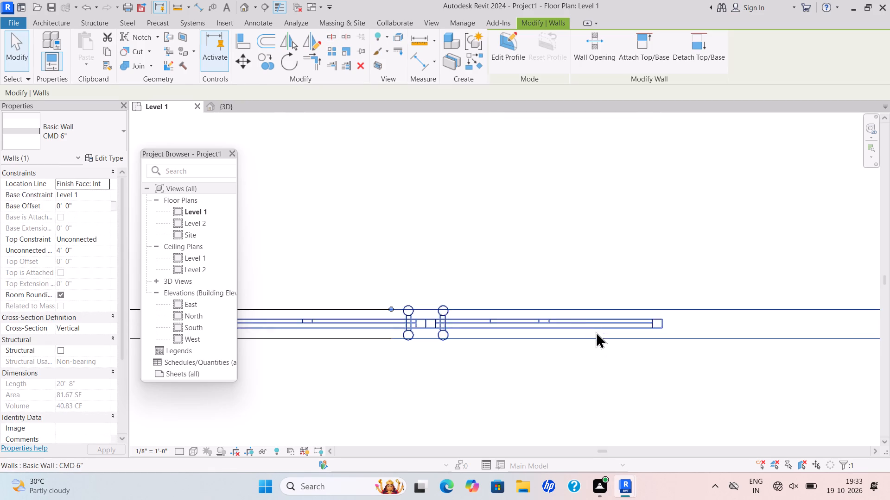
scroll(534, 310, up, 3)
drag(343, 306, 643, 316)
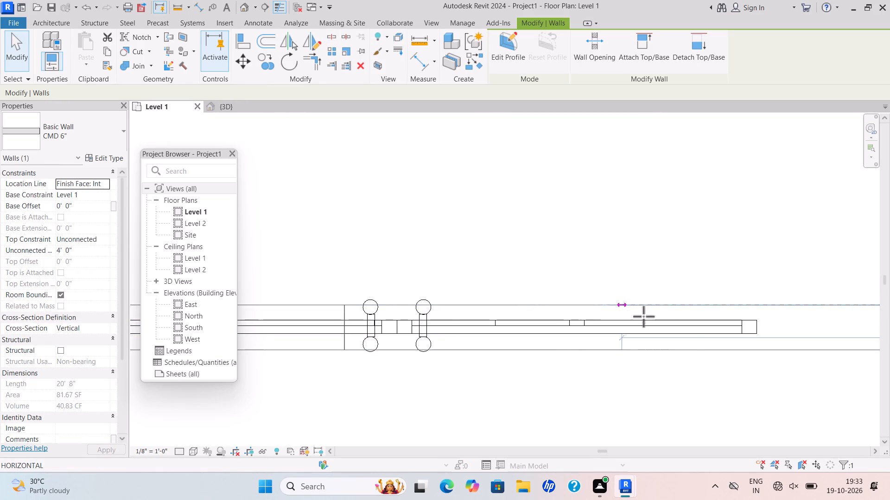
drag(643, 316, 710, 312)
middle_drag(749, 310, 590, 287)
scroll(649, 294, up, 1)
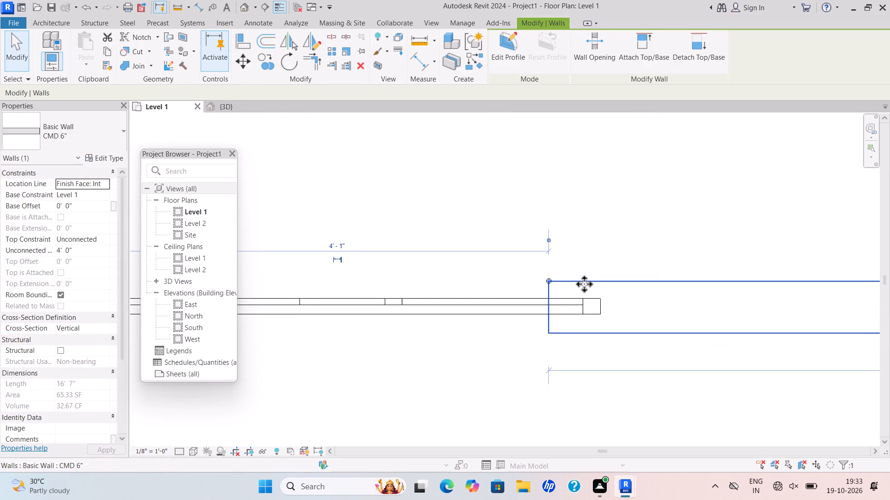
scroll(548, 283, up, 6)
drag(559, 278, 674, 282)
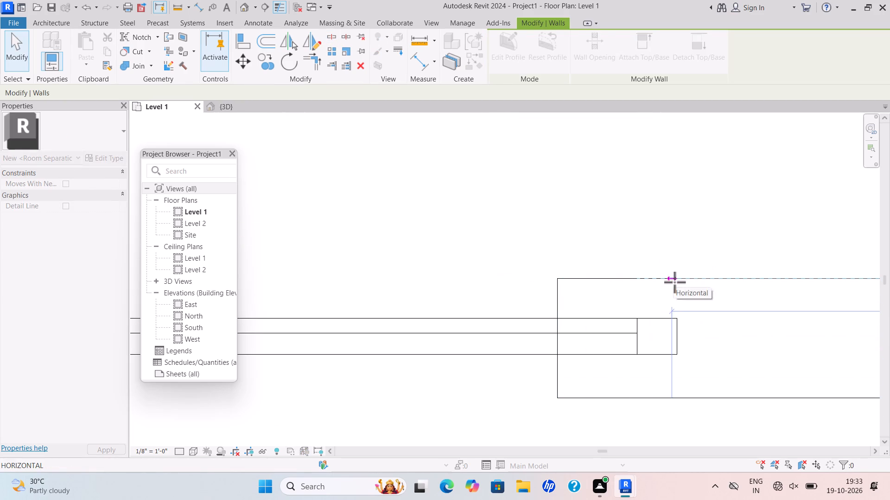
drag(674, 282, 678, 282)
scroll(673, 290, down, 8)
middle_drag(687, 294, 748, 288)
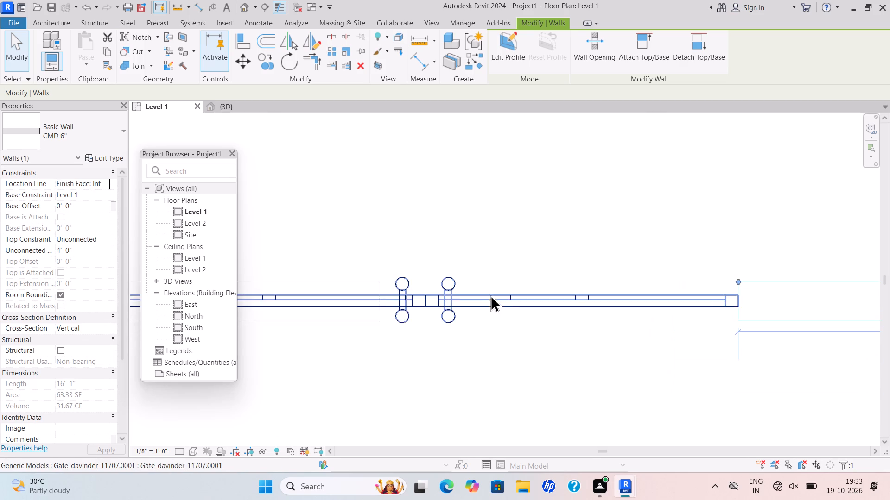
click(545, 252)
Align the end of the west segment of the south wall with the outer edge of the gate's west post.
scroll(351, 325, up, 1)
middle_drag(369, 325, 655, 305)
scroll(370, 325, down, 4)
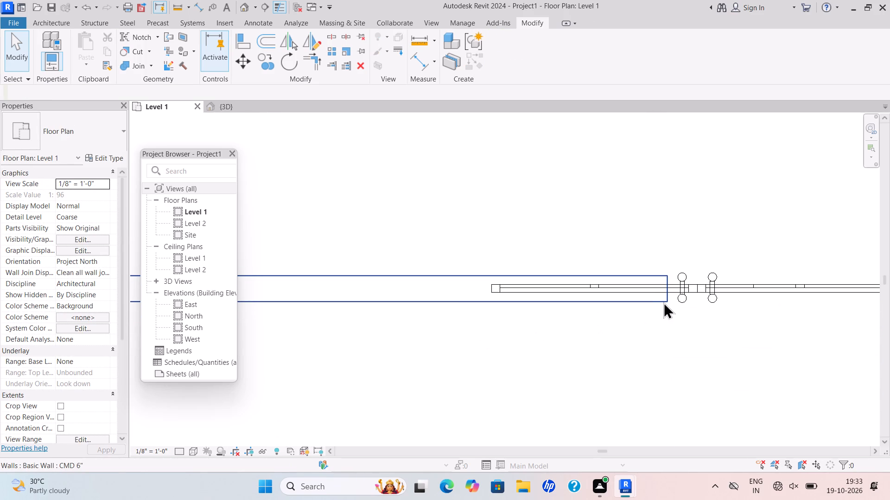
click(665, 302)
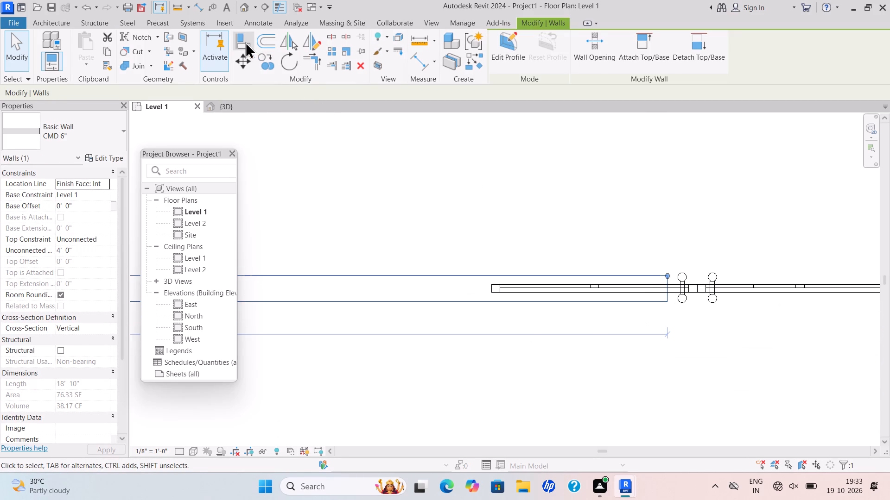
click(245, 42)
scroll(483, 284, up, 7)
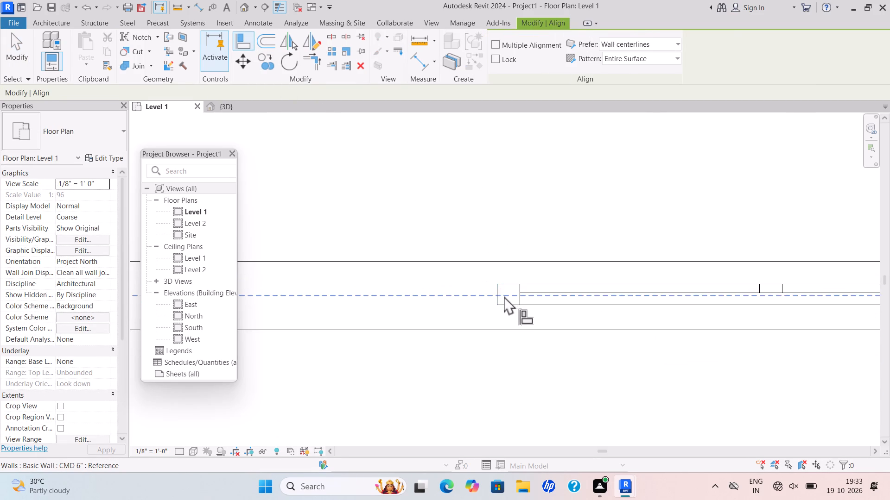
click(496, 296)
scroll(572, 358, down, 5)
middle_drag(576, 356, 471, 320)
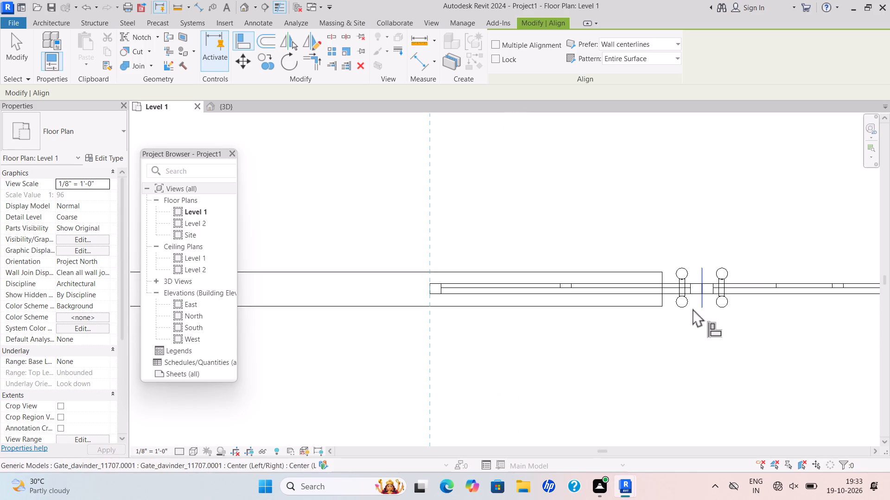
click(663, 302)
drag(463, 225, 467, 228)
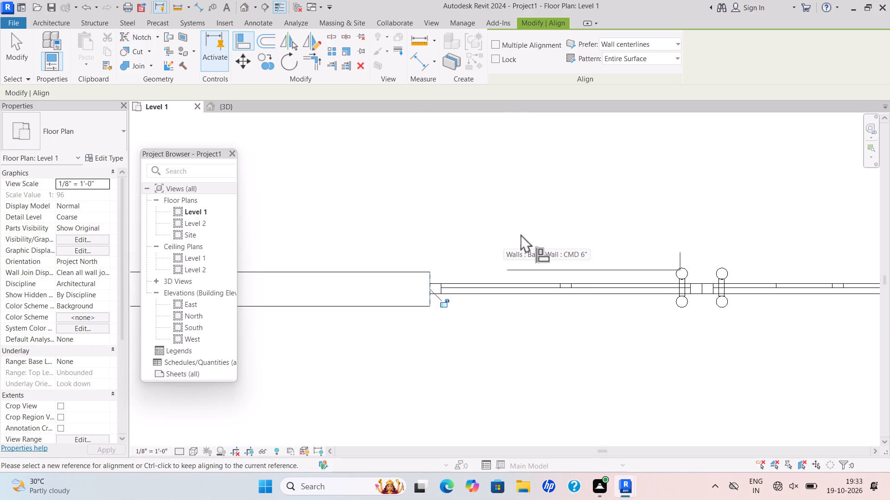
Examine the gate opening in the Level 1 plan, and the gate and house front in the 3D view.
scroll(524, 234, down, 3)
middle_drag(531, 235, 452, 295)
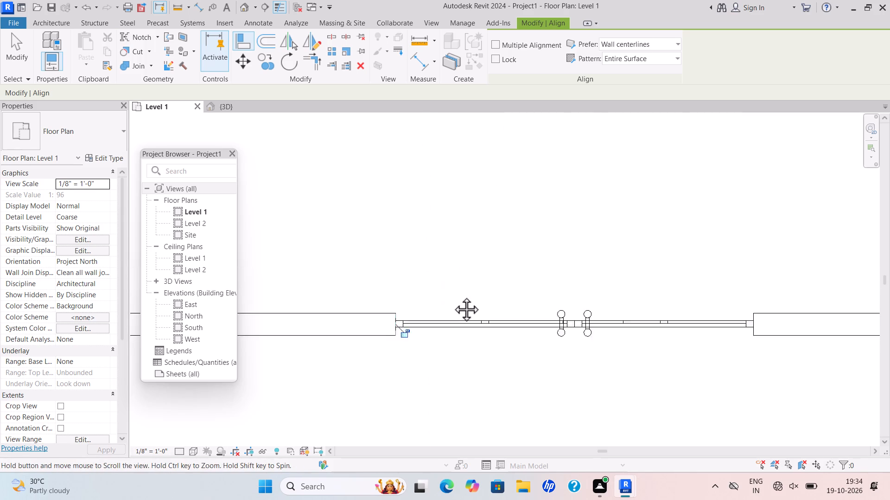
middle_drag(452, 295, 446, 302)
scroll(449, 298, down, 9)
scroll(515, 293, down, 2)
middle_drag(521, 291, 534, 315)
scroll(524, 293, down, 2)
click(235, 104)
scroll(680, 250, down, 4)
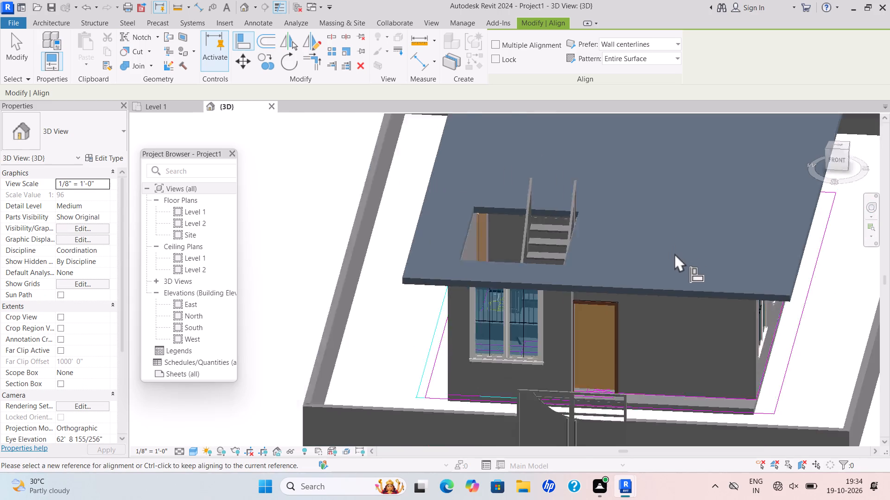
scroll(613, 350, up, 4)
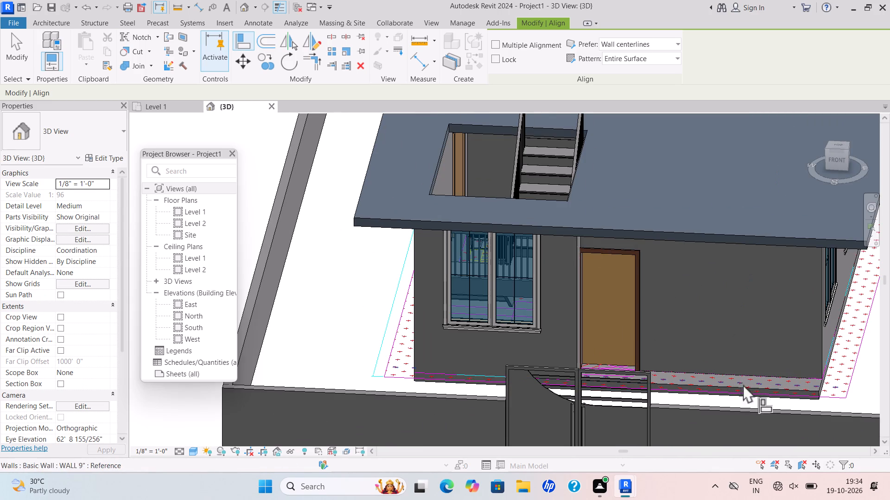
scroll(802, 386, up, 5)
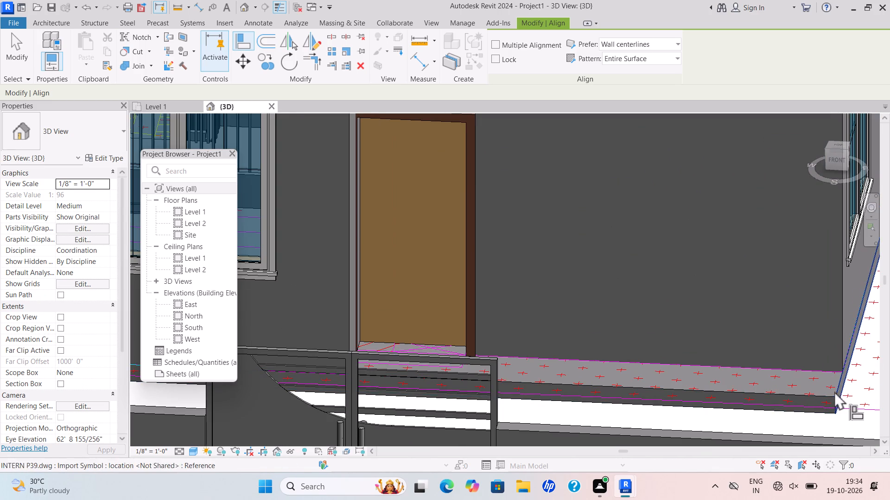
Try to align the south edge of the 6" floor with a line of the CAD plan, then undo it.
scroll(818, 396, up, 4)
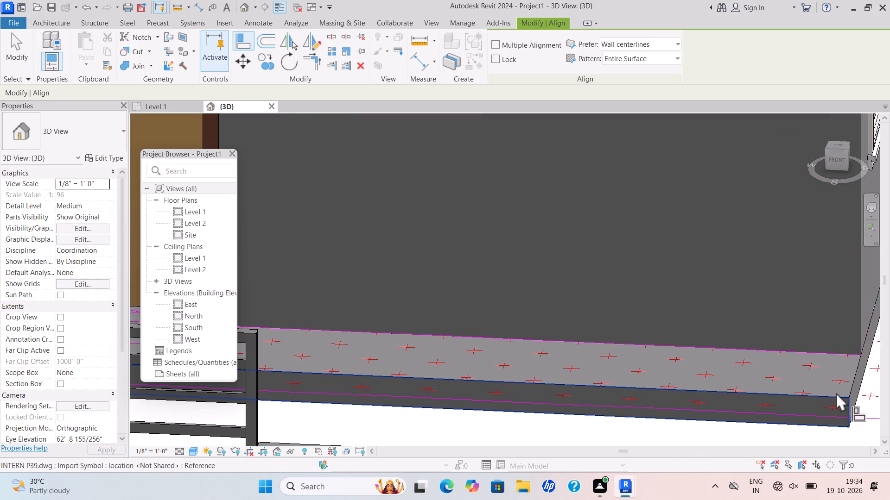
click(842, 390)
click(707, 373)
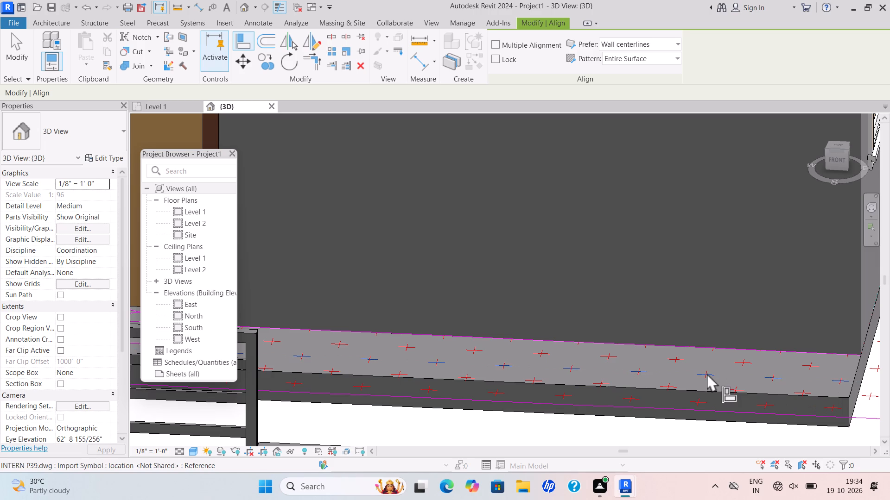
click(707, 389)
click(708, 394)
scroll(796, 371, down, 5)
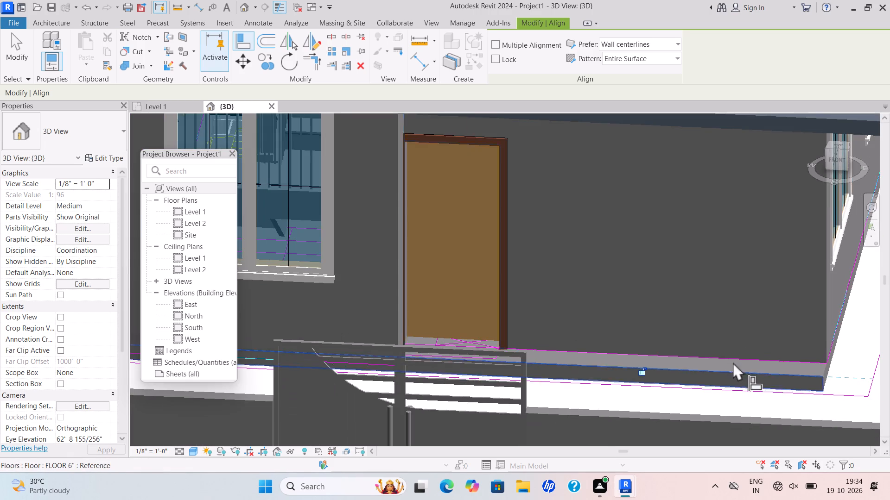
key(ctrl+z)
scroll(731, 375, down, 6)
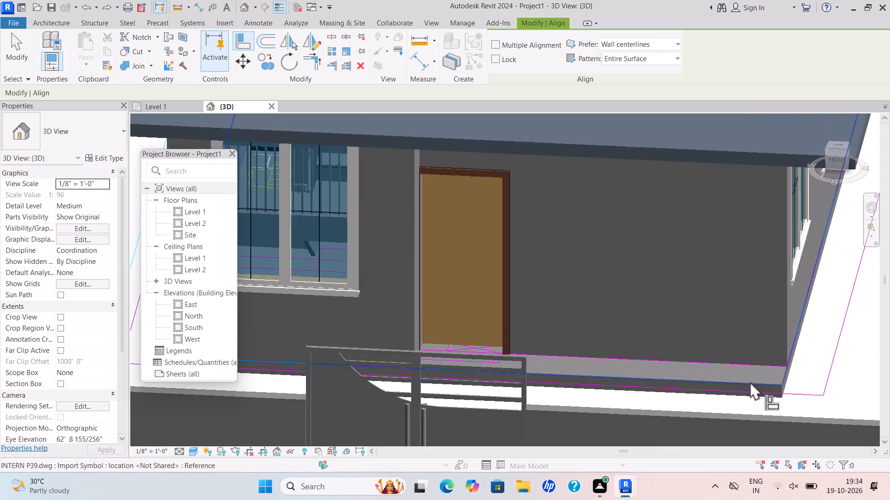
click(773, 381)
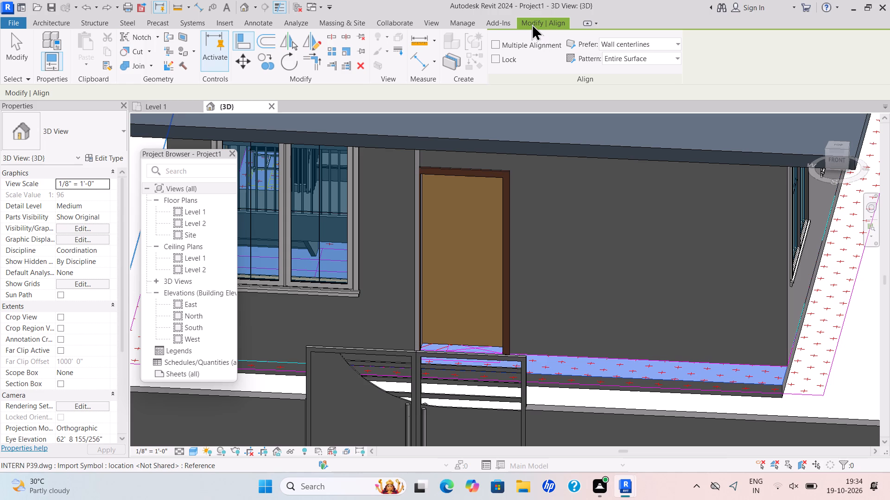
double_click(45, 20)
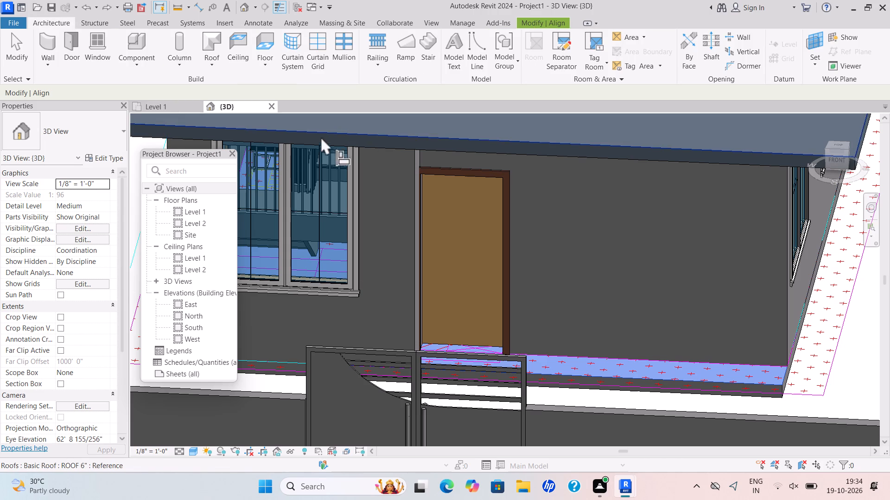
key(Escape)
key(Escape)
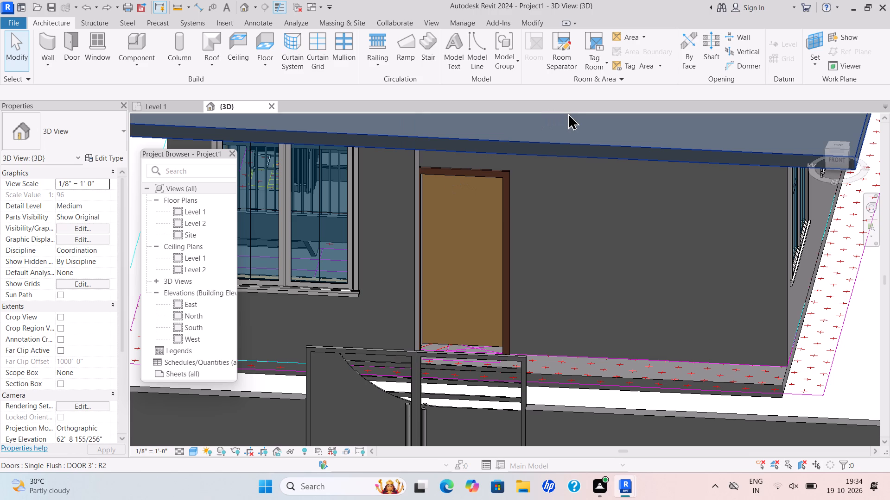
Open the boundary sketch of the 6" floor and move its south line to the outer face of the south boundary wall.
scroll(551, 177, down, 6)
scroll(591, 216, down, 4)
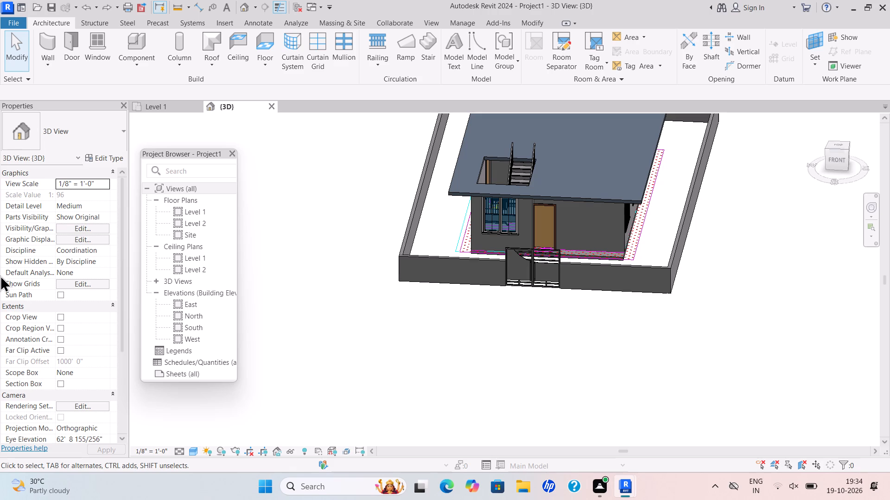
scroll(232, 340, down, 3)
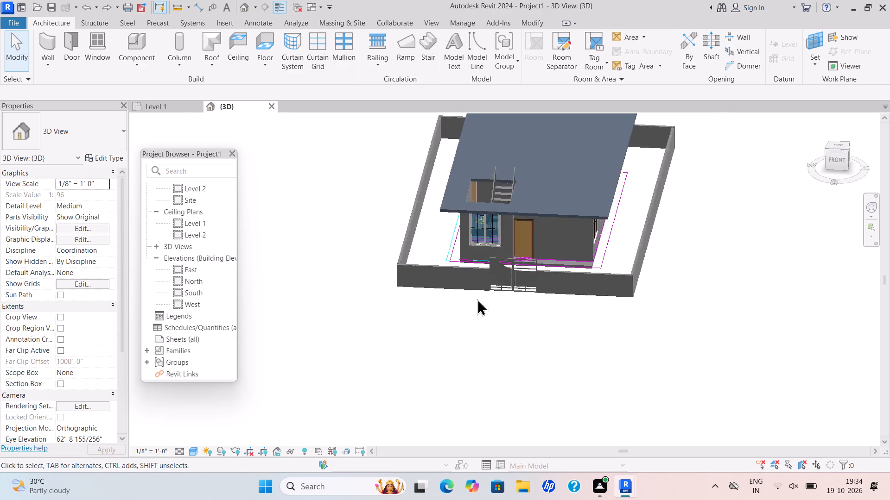
scroll(477, 299, down, 1)
scroll(616, 218, up, 9)
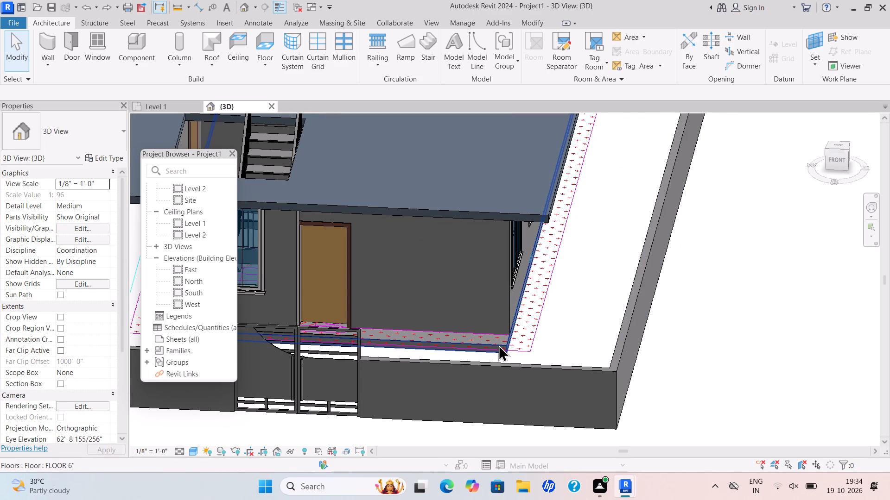
key(Escape)
click(497, 345)
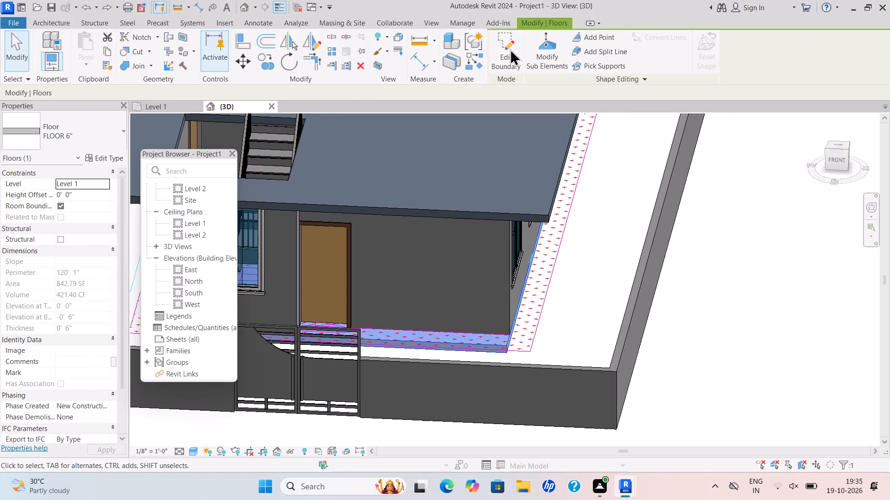
click(514, 50)
scroll(581, 202, down, 3)
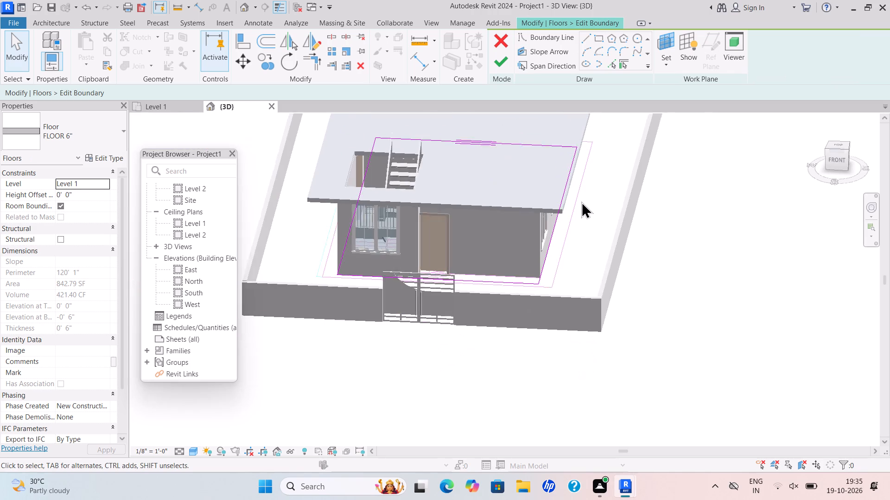
scroll(581, 201, down, 2)
click(178, 107)
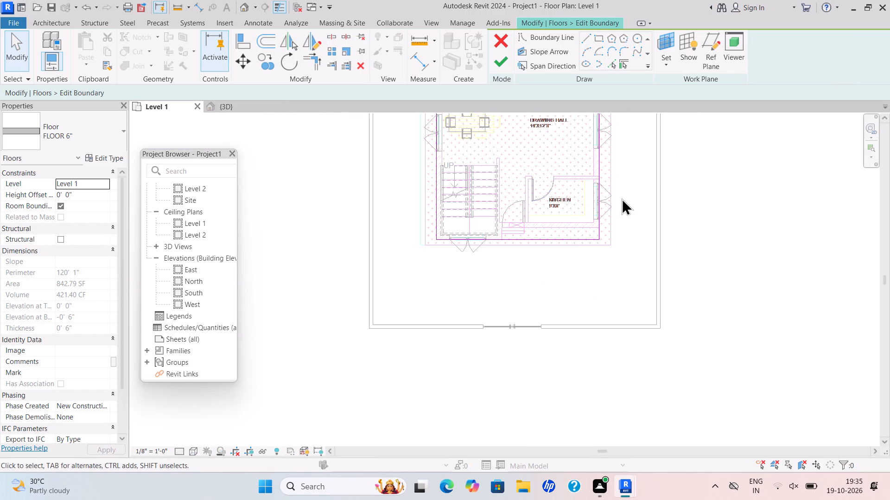
scroll(574, 248, up, 5)
drag(557, 235, 585, 412)
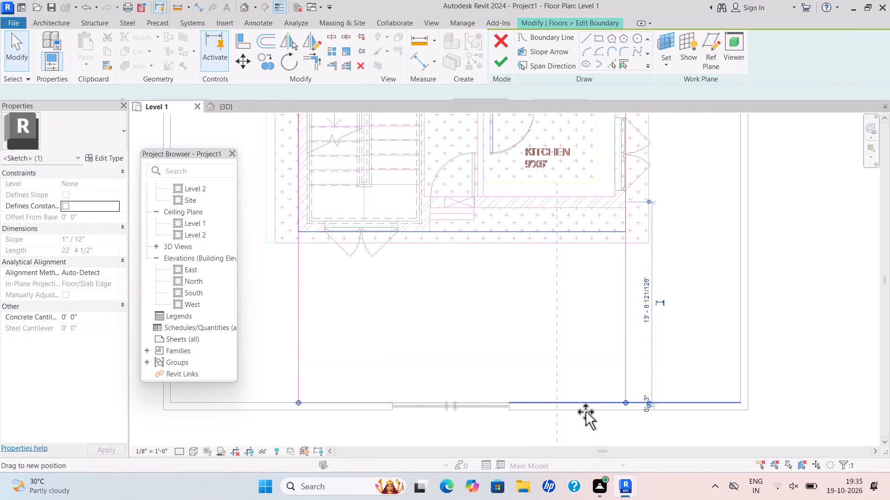
drag(585, 412, 587, 412)
Move the floor sketch's east and west lines to the outer faces of the east and west boundary walls.
scroll(622, 309, down, 2)
middle_drag(616, 313, 548, 357)
scroll(554, 335, up, 4)
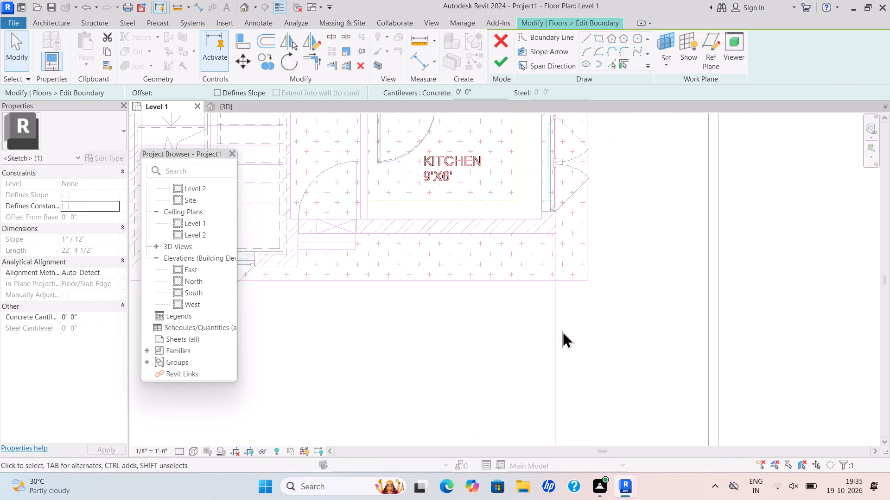
drag(556, 334, 723, 339)
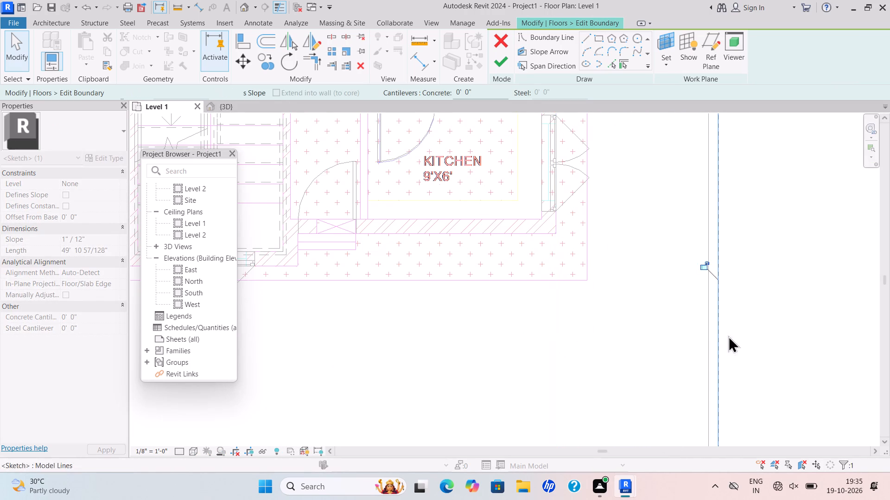
scroll(745, 314, down, 4)
middle_drag(740, 313, 823, 295)
scroll(488, 320, down, 2)
middle_drag(485, 319, 573, 318)
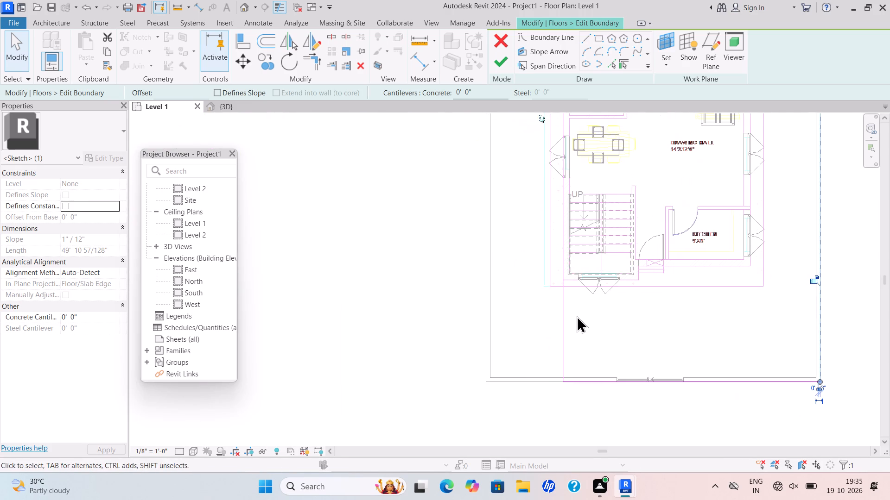
scroll(564, 316, up, 4)
drag(563, 316, 428, 350)
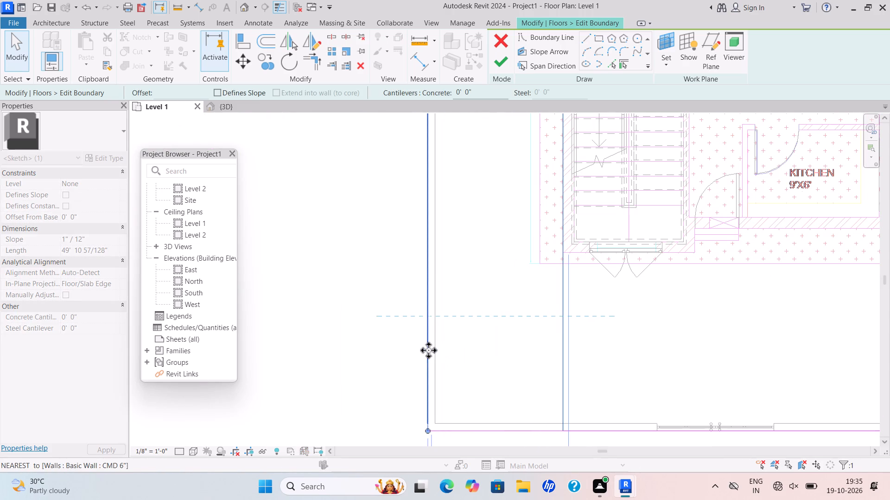
Move the floor sketch's north line to the outer face of the north boundary wall and finish the boundary edit.
scroll(521, 294, down, 5)
middle_drag(515, 299, 427, 368)
scroll(536, 297, down, 3)
middle_drag(534, 300, 502, 362)
middle_drag(542, 192, 541, 246)
scroll(576, 252, up, 5)
drag(584, 278, 559, 158)
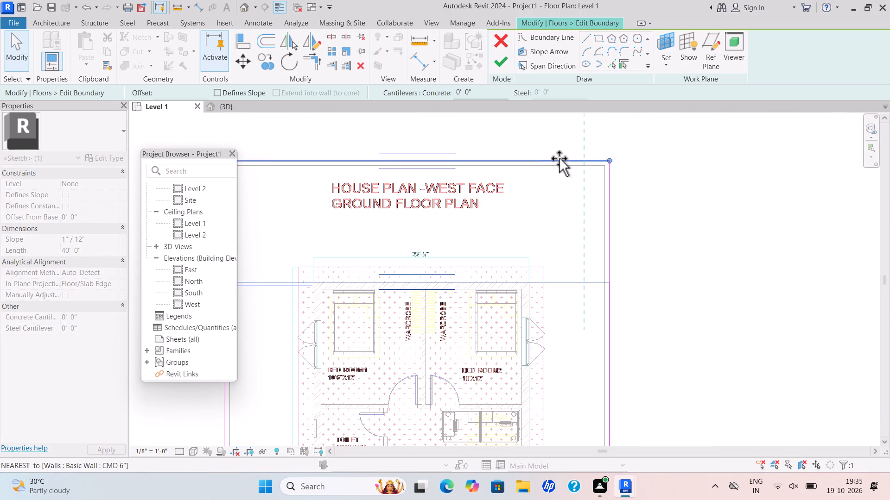
drag(559, 158, 574, 155)
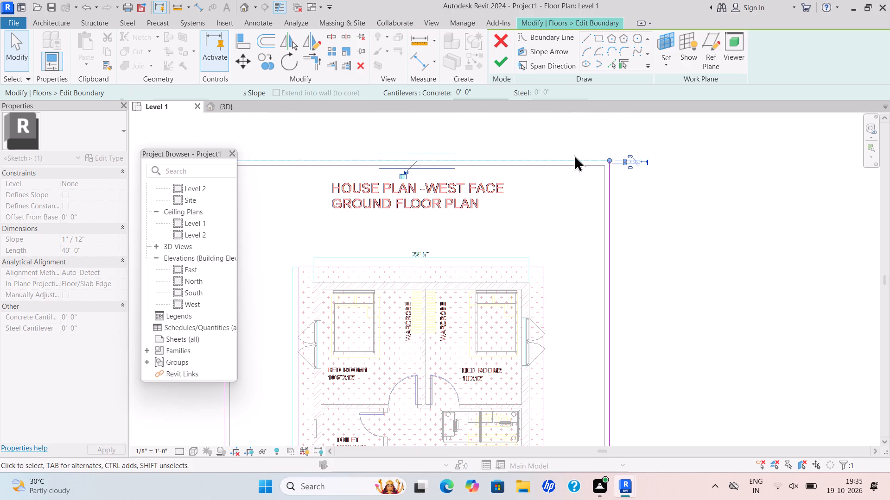
scroll(611, 155, down, 3)
click(501, 57)
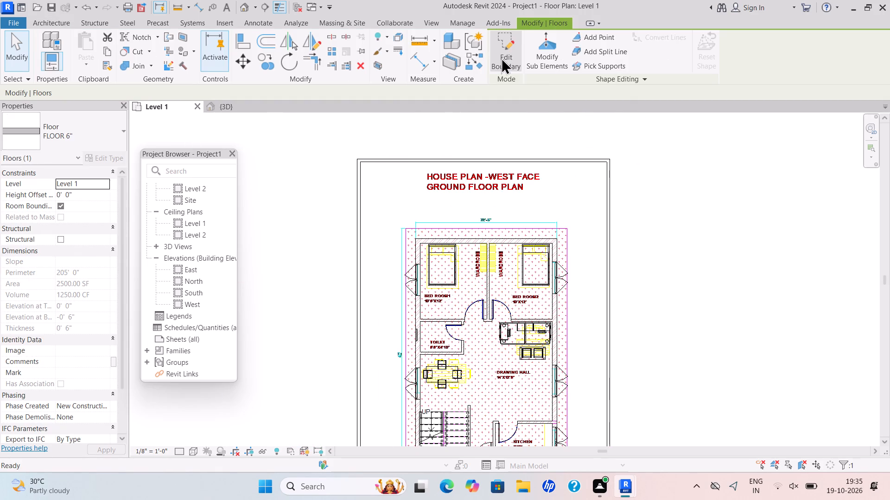
Examine the extended floor, boundary walls and gate from several angles in the 3D view.
click(234, 102)
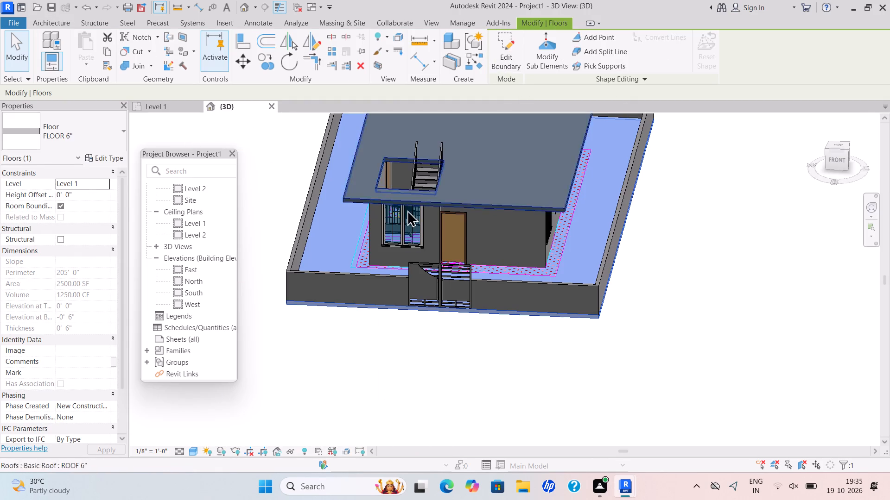
click(588, 242)
scroll(592, 243, down, 4)
key(Escape)
scroll(594, 247, up, 2)
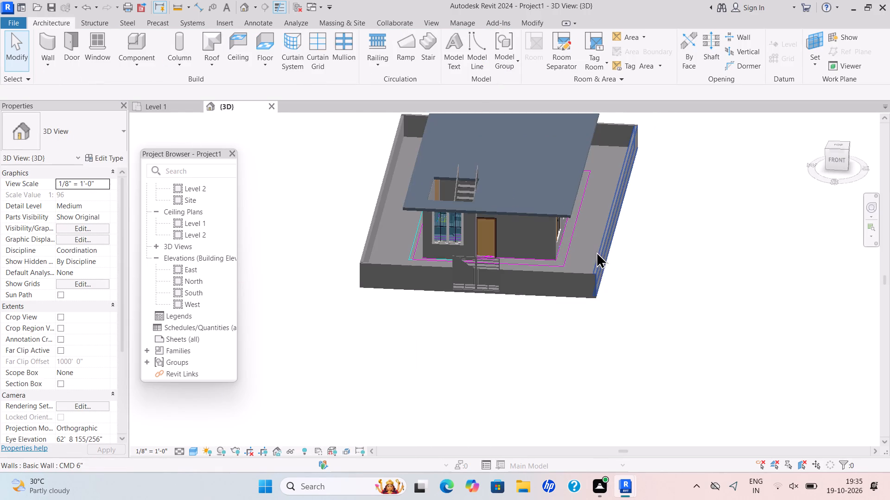
shift+middle_drag(595, 262, 620, 168)
shift+scroll(619, 168, up, 5)
shift+middle_drag(553, 251, 555, 287)
shift+scroll(554, 286, down, 2)
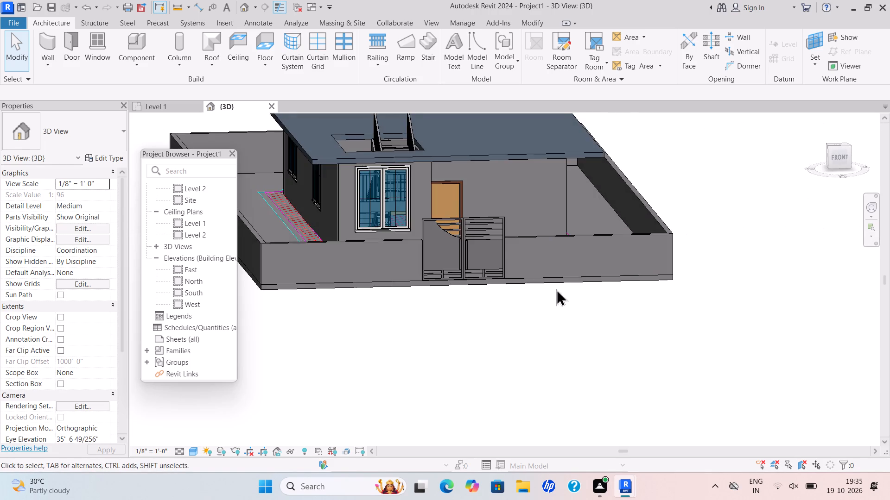
shift+scroll(556, 289, down, 7)
shift+middle_drag(556, 289, 575, 344)
shift+middle_drag(584, 301, 592, 349)
shift+scroll(584, 309, down, 2)
middle_drag(591, 306, 592, 332)
scroll(591, 307, down, 4)
middle_drag(593, 324, 564, 347)
scroll(593, 325, down, 1)
scroll(560, 338, up, 6)
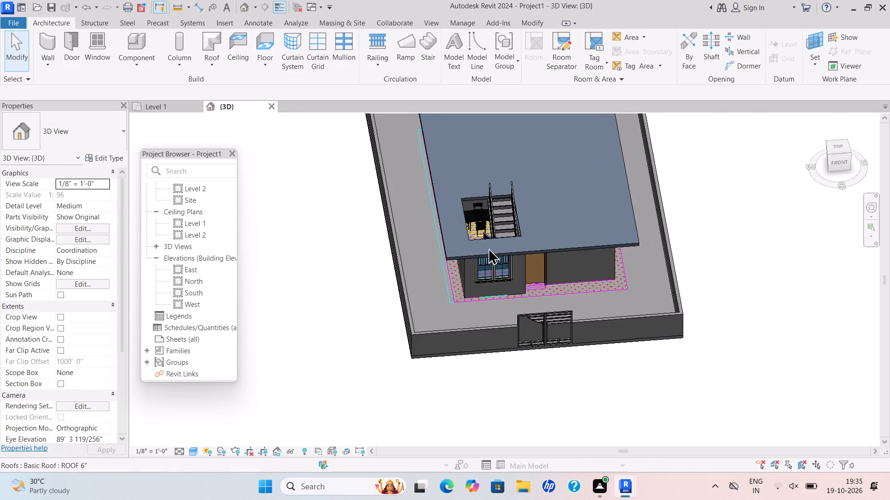
scroll(490, 252, down, 3)
middle_drag(495, 269, 504, 310)
Create a Grassland - 16" toposolid on Level 1 from a sketched rectangle about 96' by 120' around the boundary wall.
click(349, 22)
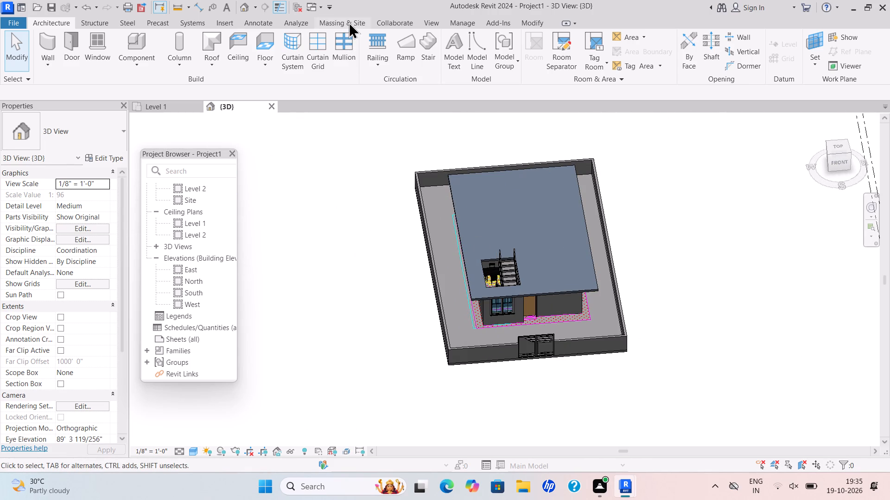
click(295, 66)
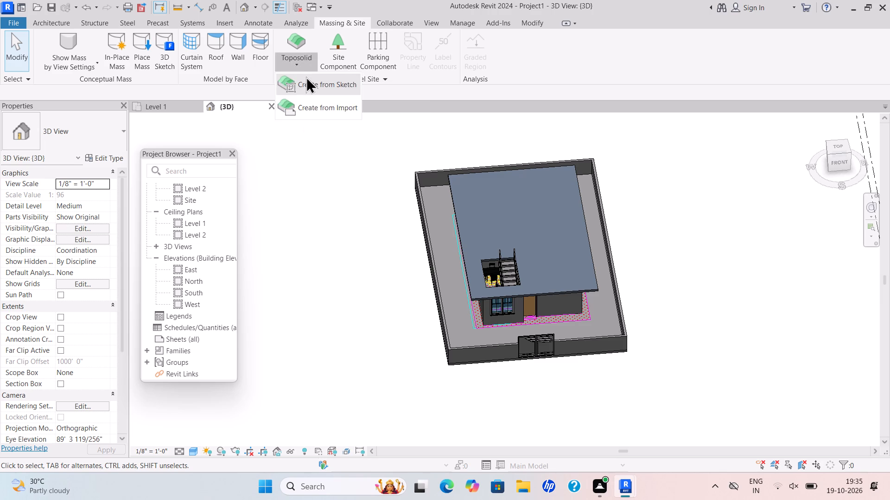
click(307, 79)
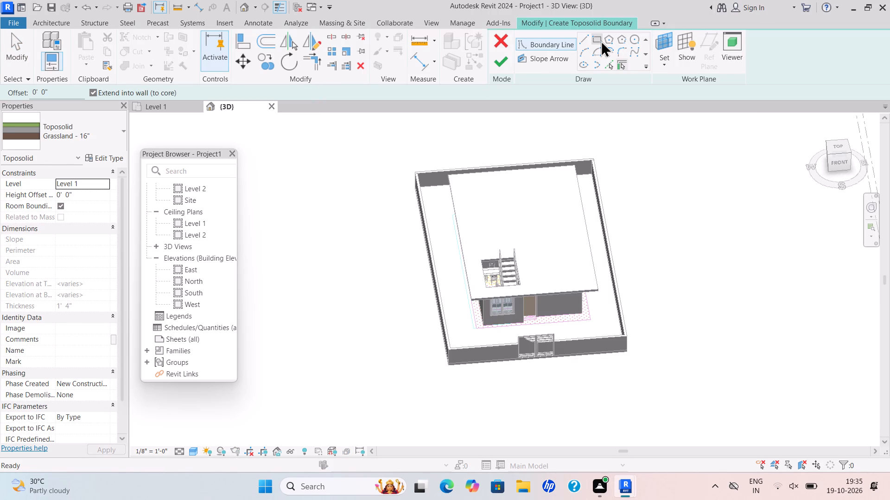
click(601, 40)
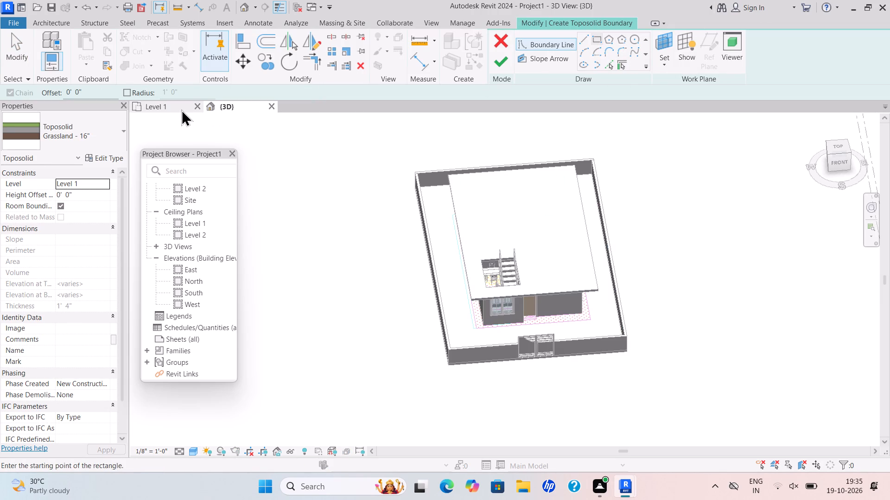
click(181, 108)
scroll(415, 248, down, 3)
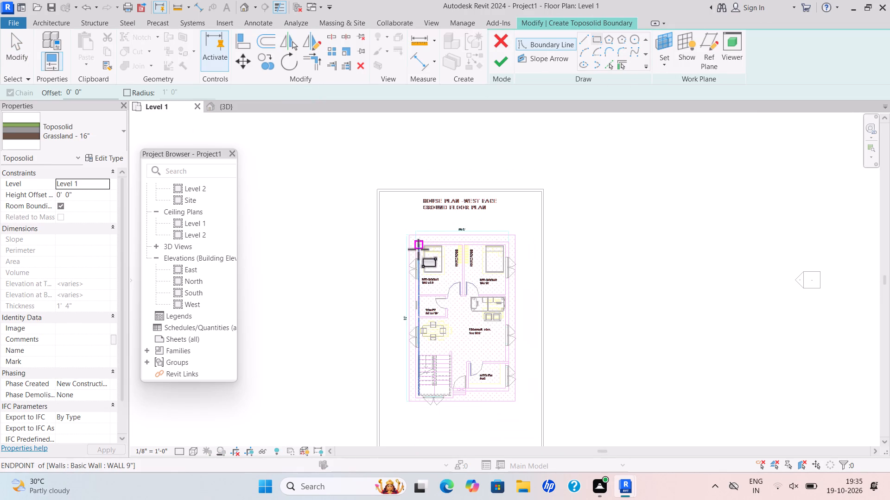
scroll(540, 225, down, 2)
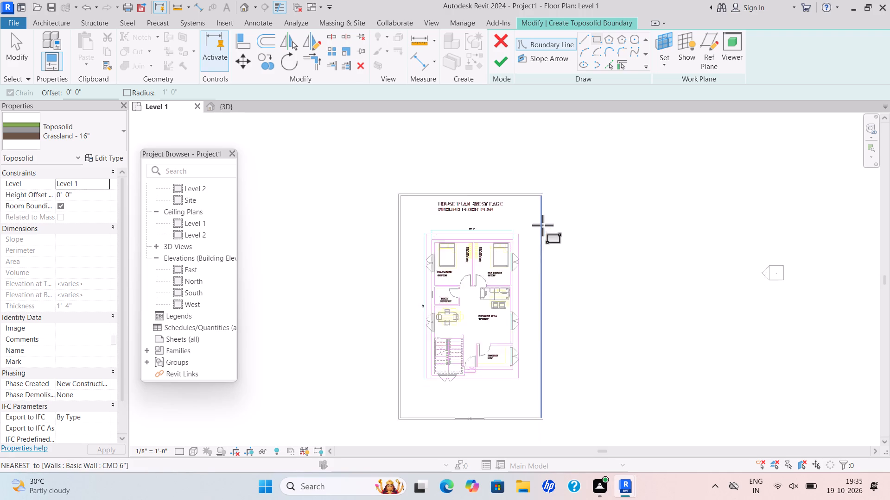
scroll(542, 225, down, 3)
click(409, 150)
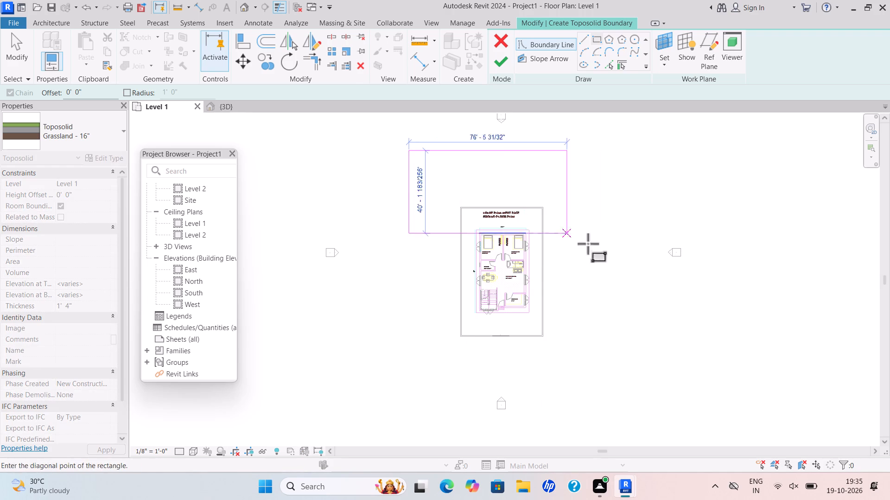
click(610, 398)
click(494, 61)
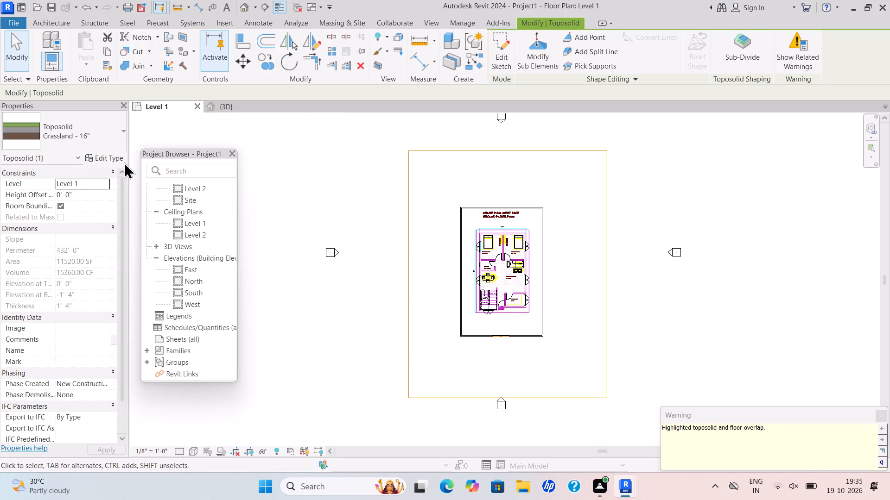
Set the grassland toposolid's height offset from Level 1 to -6".
drag(85, 194, 78, 205)
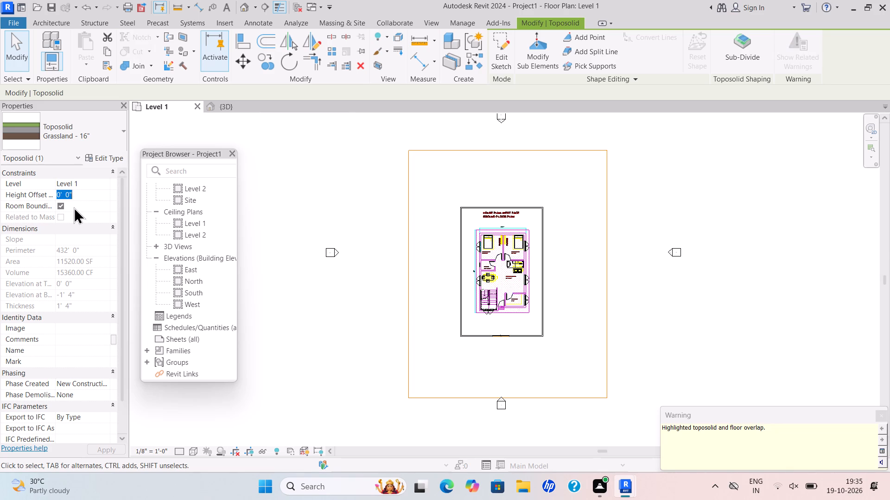
key(BackSpace)
text(-6")
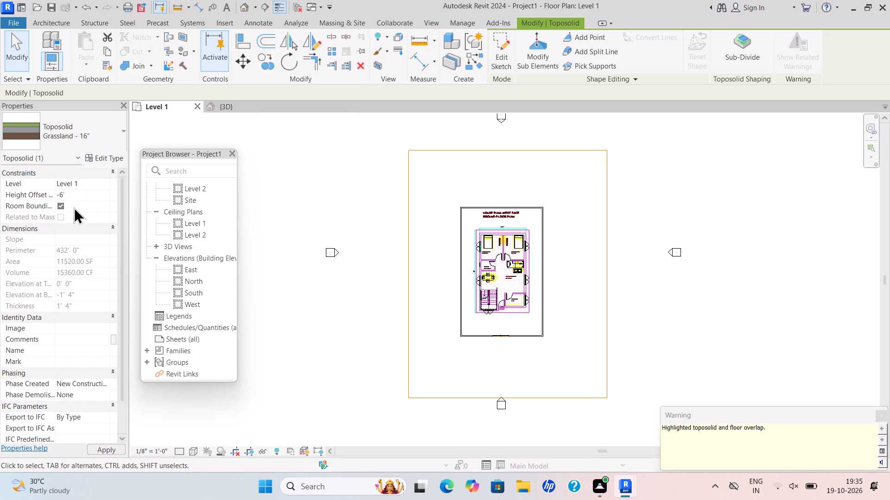
key(Return)
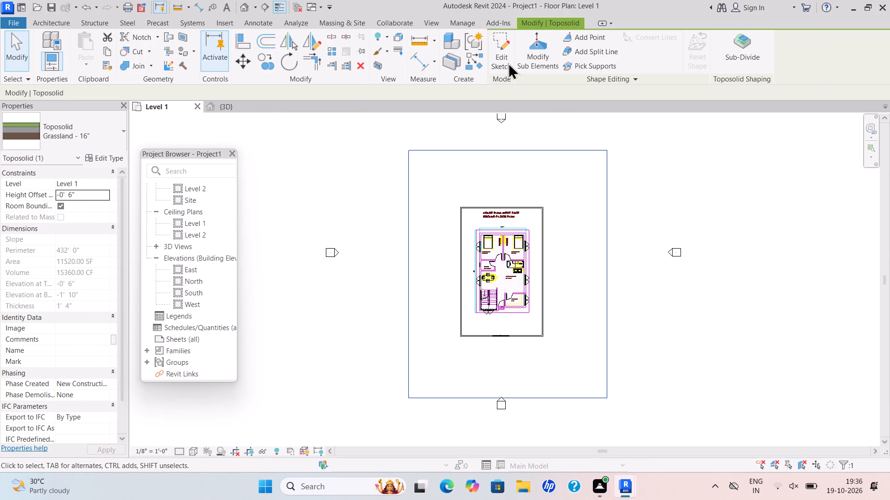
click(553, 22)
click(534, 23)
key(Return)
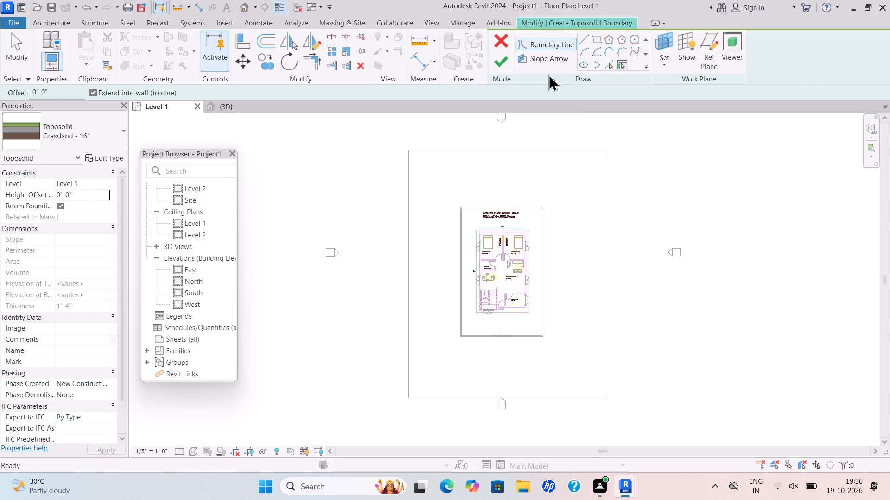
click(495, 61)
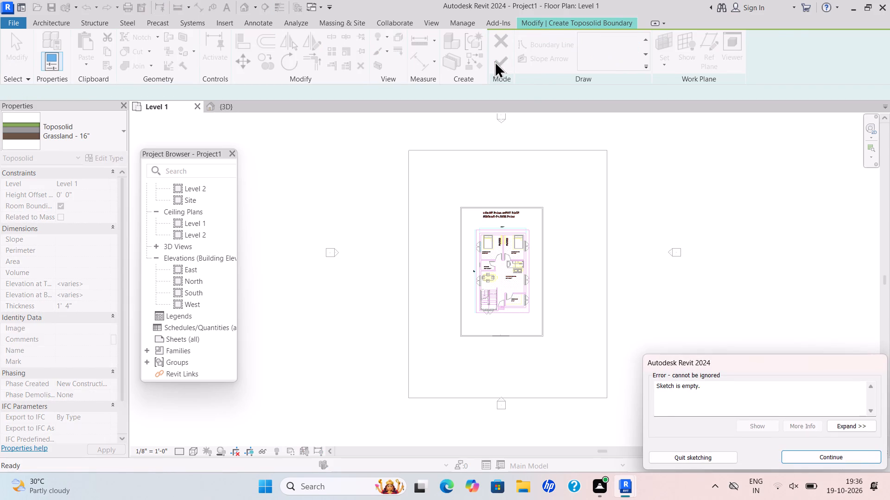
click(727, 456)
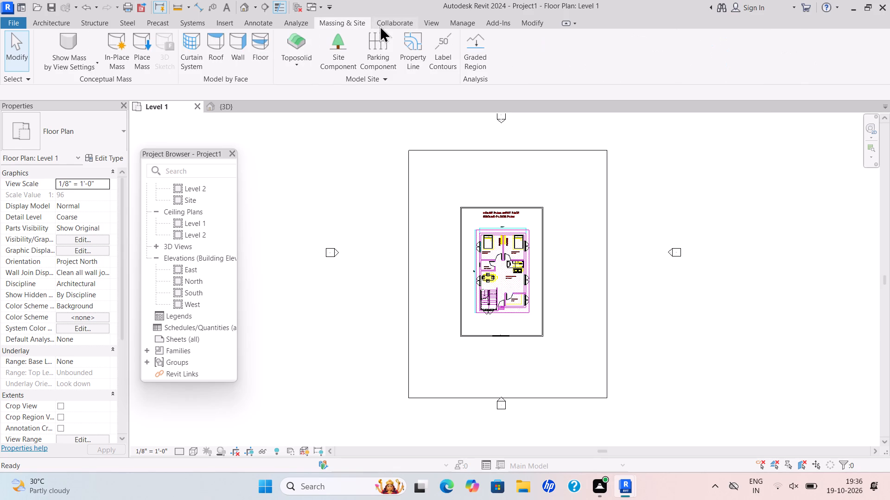
Start a new sketched Grassland - 16" toposolid on Level 1 with a rectangle about 96' by 25' along the existing toposolid's south edge.
click(299, 62)
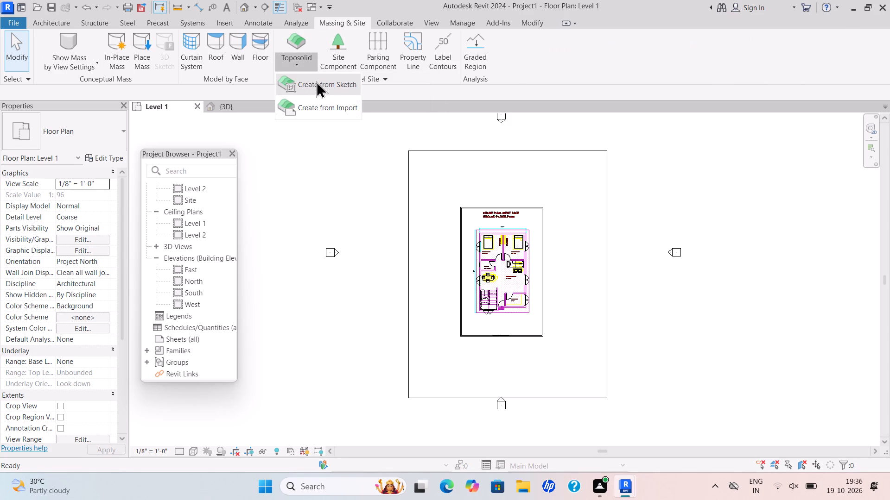
click(317, 81)
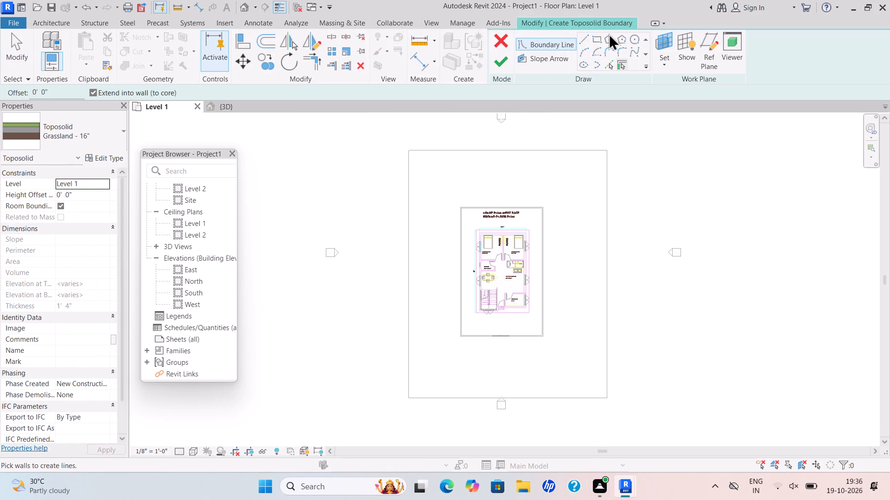
click(610, 34)
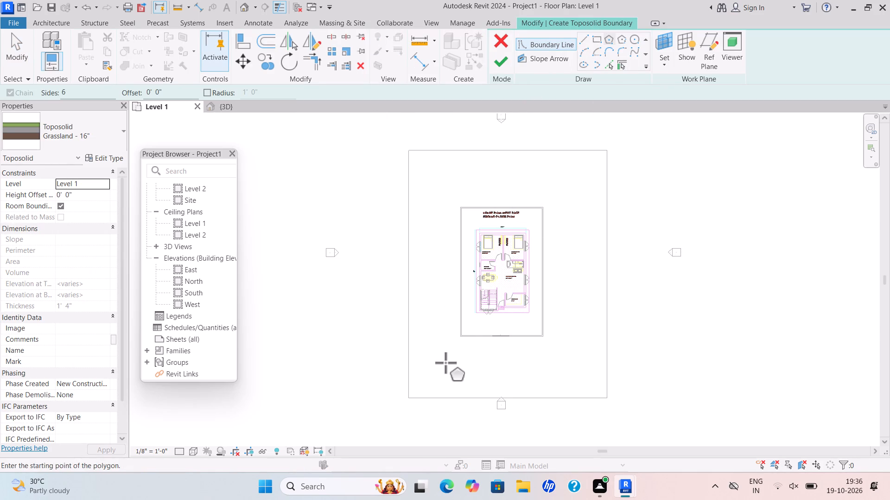
scroll(446, 363, up, 1)
middle_drag(444, 355, 412, 241)
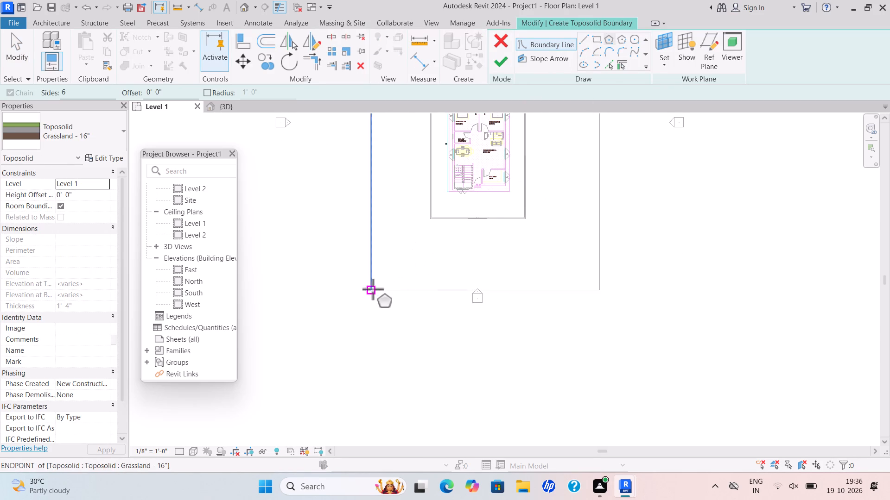
click(373, 289)
key(Escape)
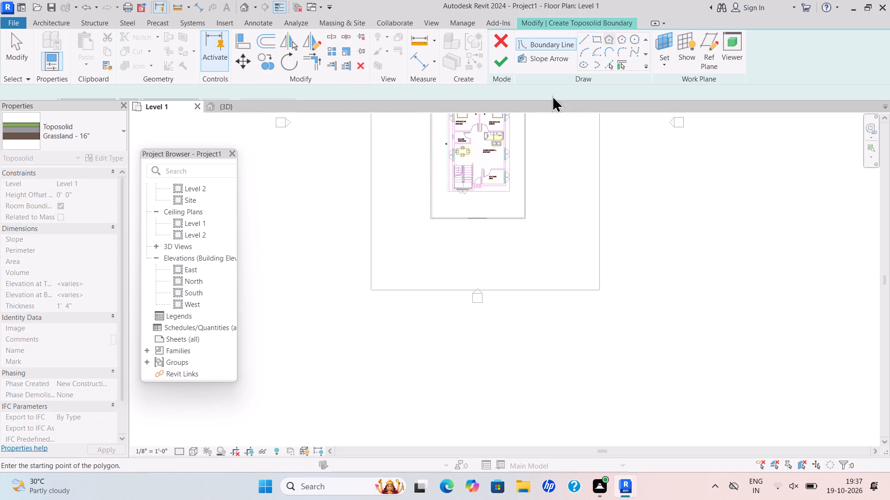
double_click(598, 34)
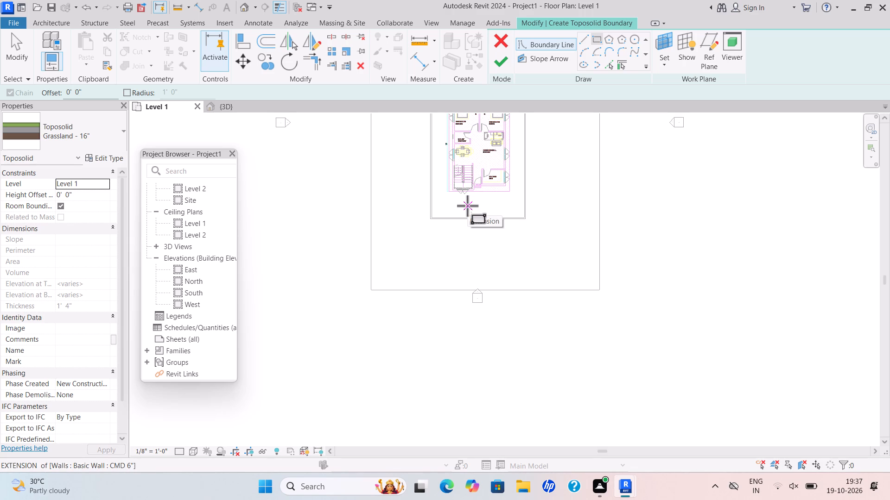
click(374, 288)
click(603, 231)
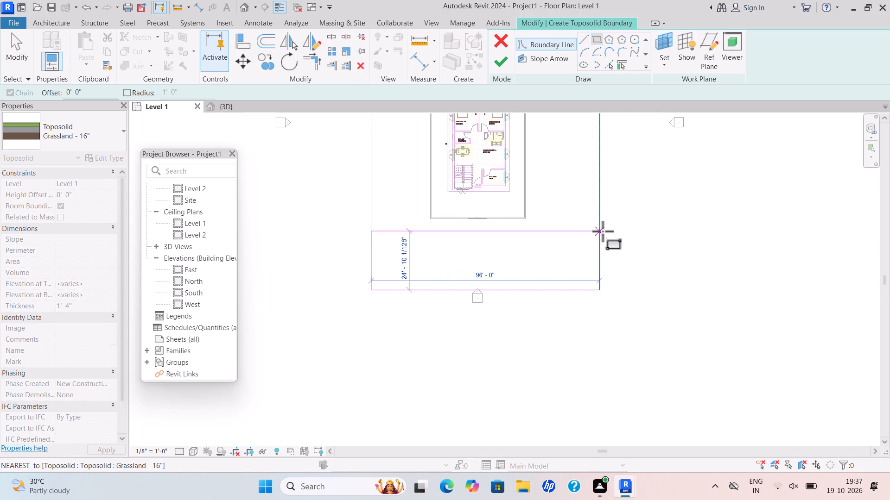
Sketch a second boundary rectangle about 25' by 95' along the east edge, from the first rectangle up to the toposolid's north edge.
double_click(595, 39)
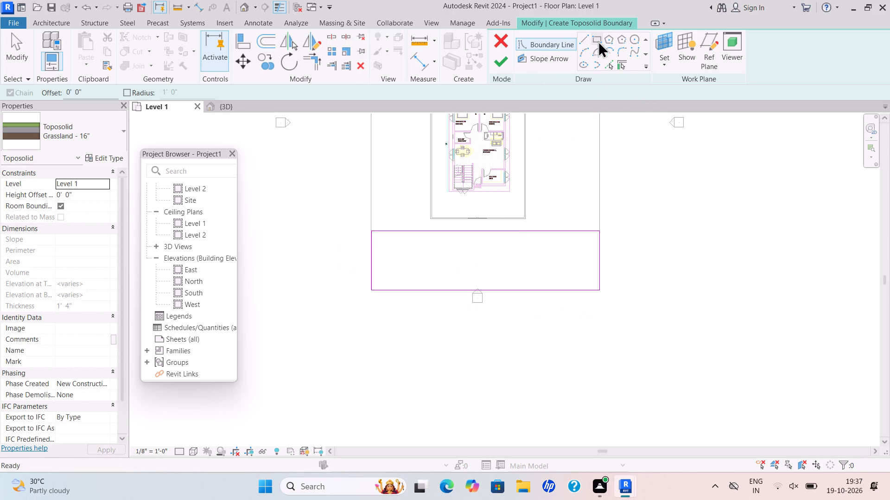
click(601, 232)
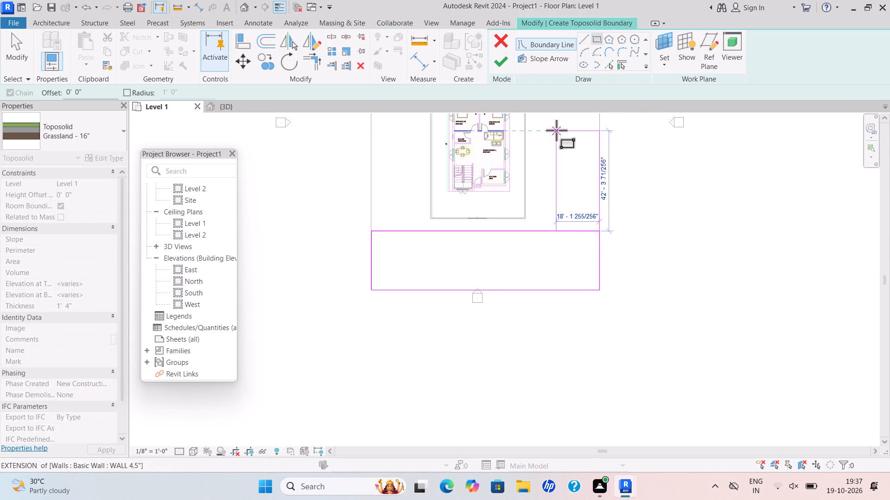
scroll(555, 130, down, 3)
middle_drag(552, 130, 536, 208)
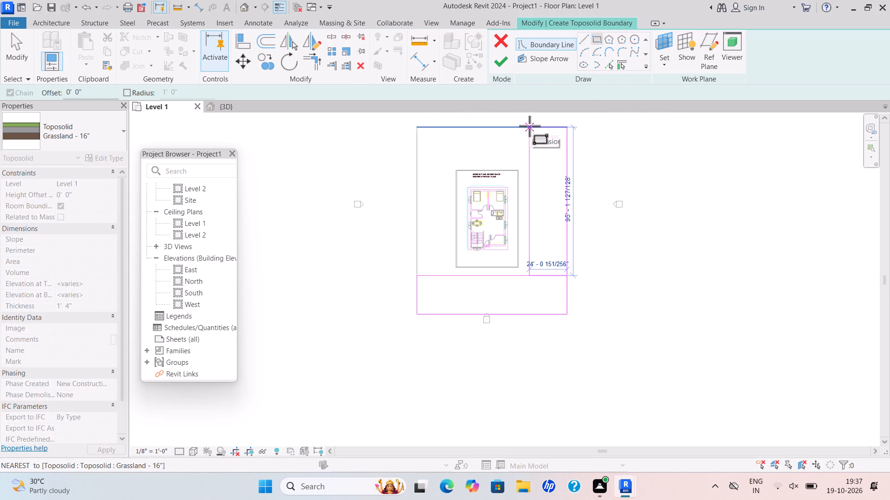
click(528, 127)
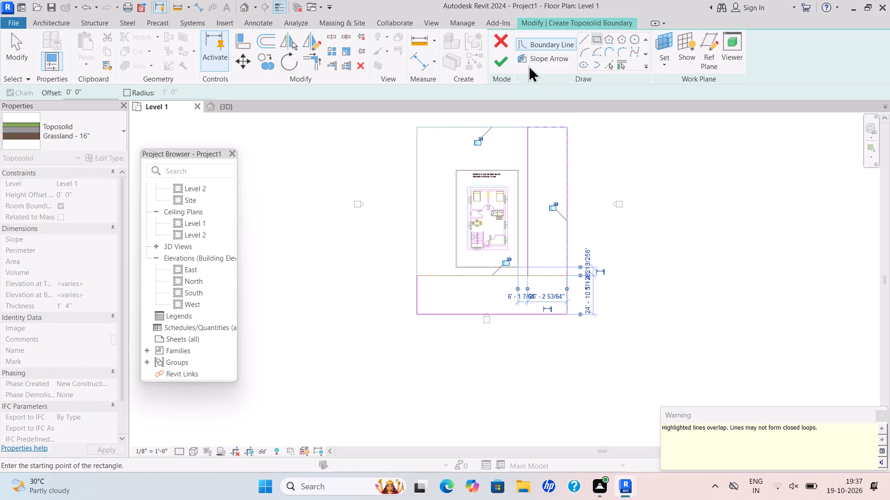
Trim the two overlapping rectangles into one closed L-shaped outline and finish the toposolid.
double_click(305, 62)
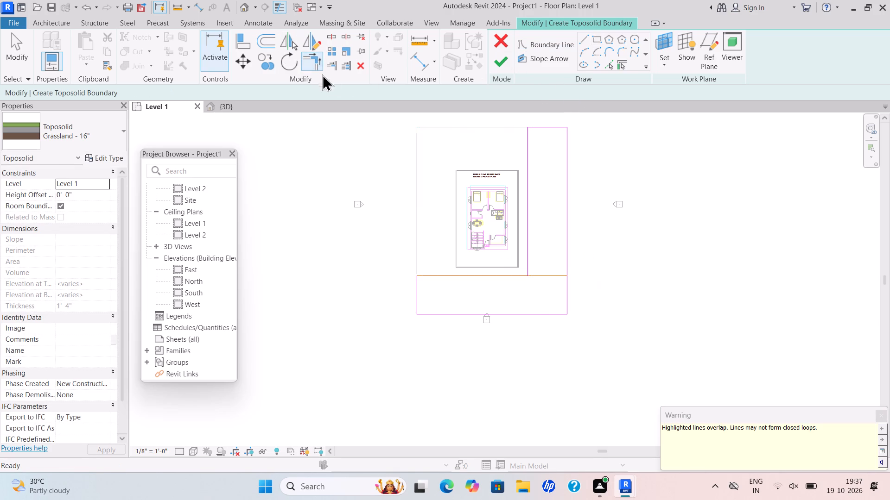
click(516, 277)
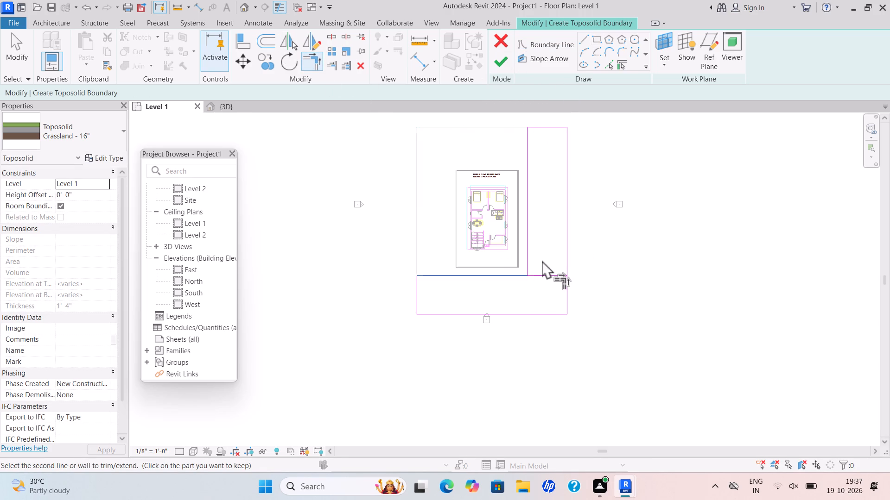
click(531, 261)
triple_click(540, 273)
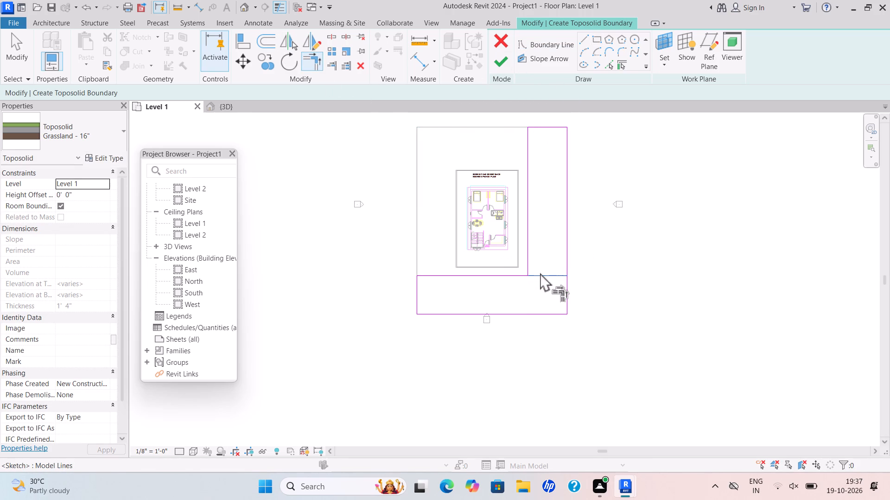
double_click(540, 273)
key(Delete)
key(Delete)
click(540, 273)
key(Delete)
click(540, 273)
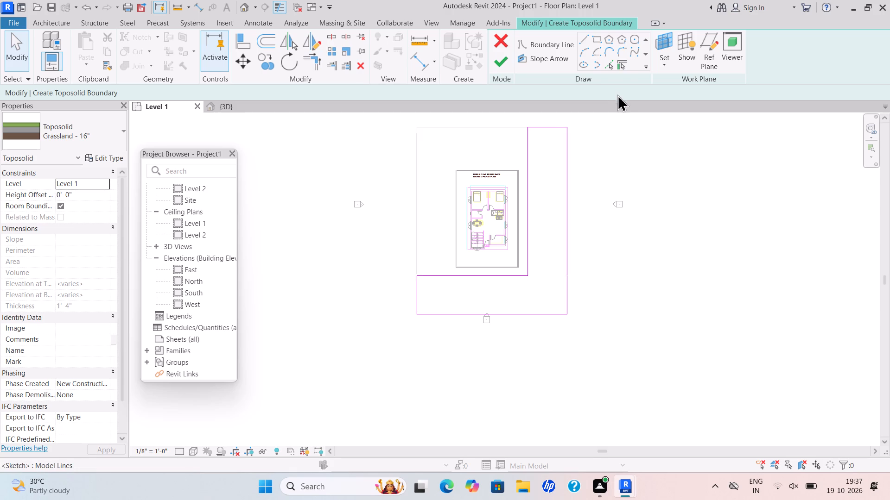
click(509, 66)
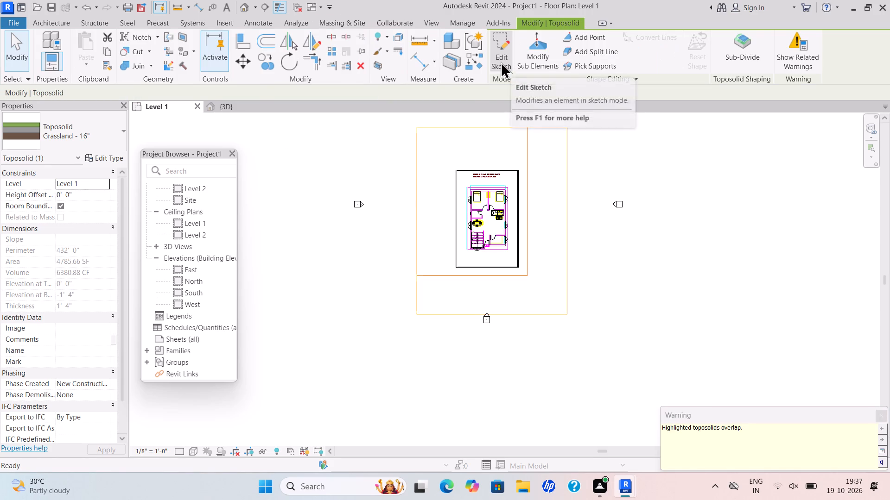
key(Escape)
key(Escape)
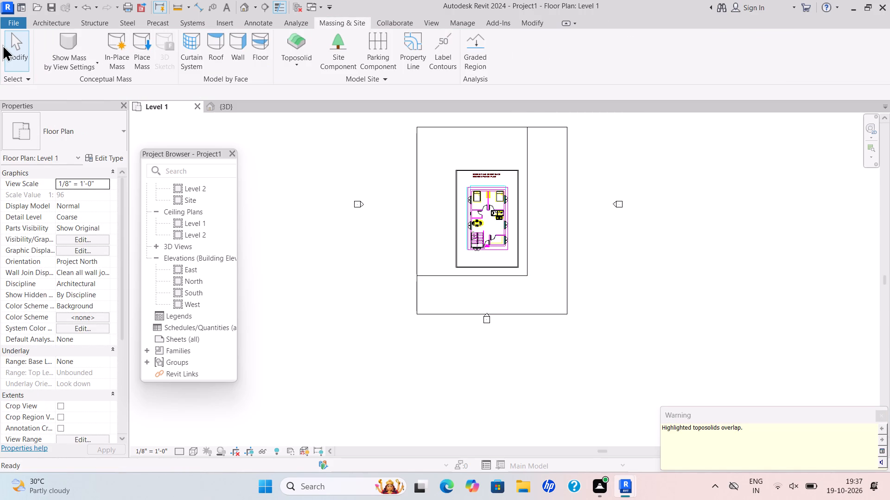
Paint the L-shaped toposolid's top face with the Analytical Spaces material in the 3D view.
click(57, 22)
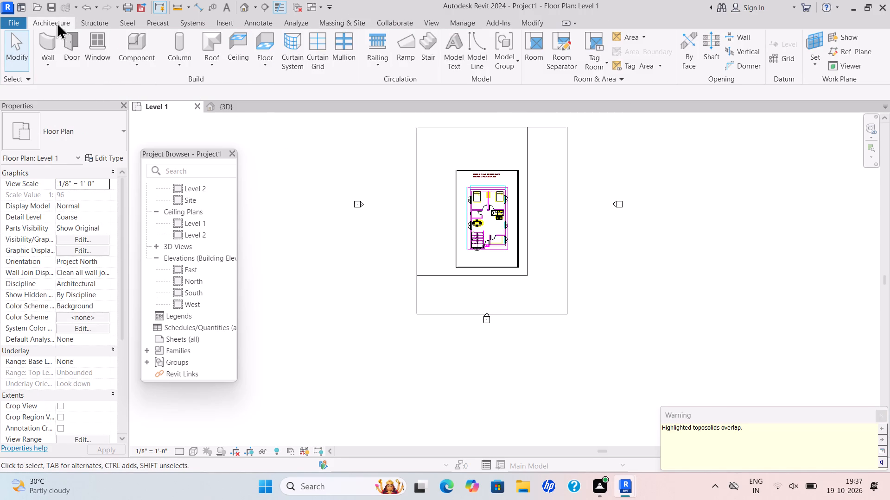
click(234, 100)
click(235, 103)
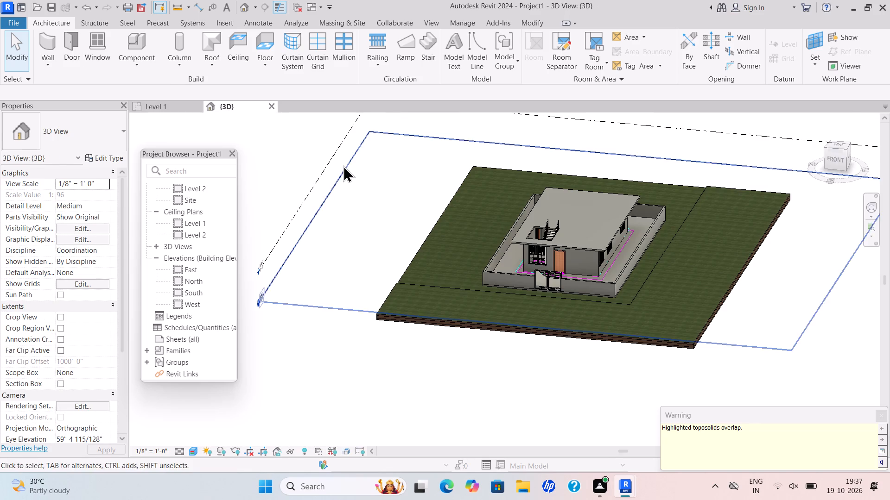
click(546, 19)
click(192, 48)
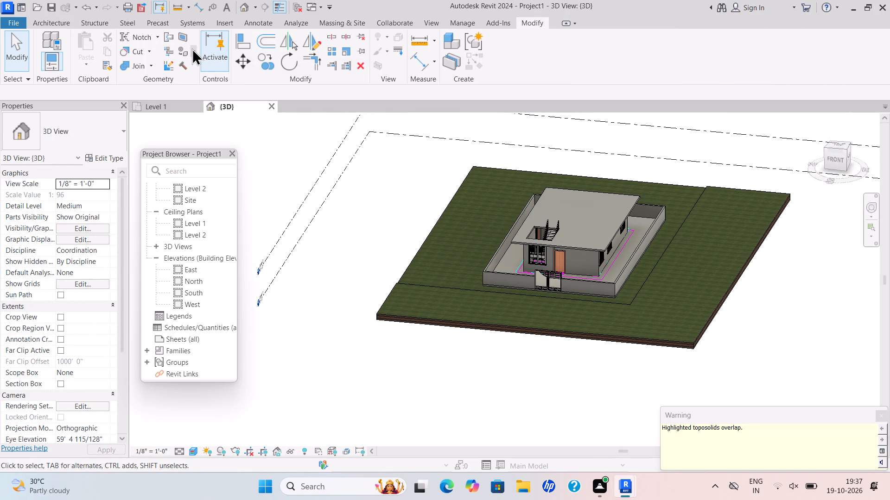
click(194, 64)
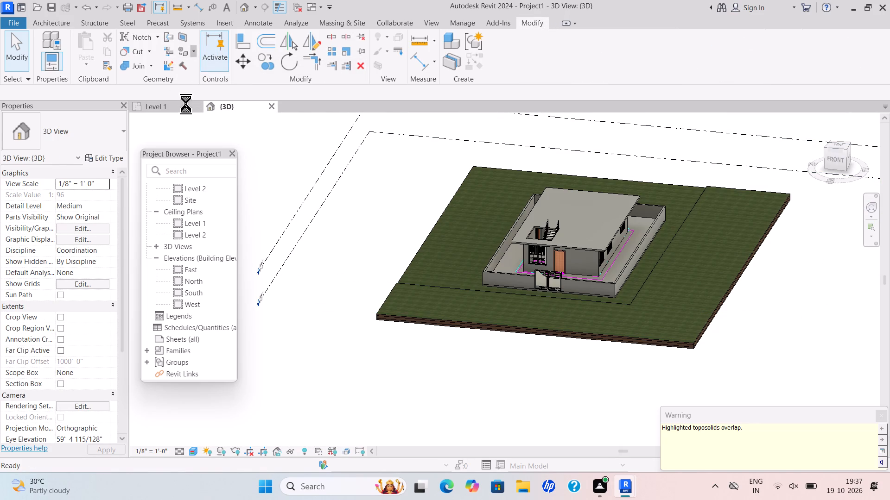
click(119, 226)
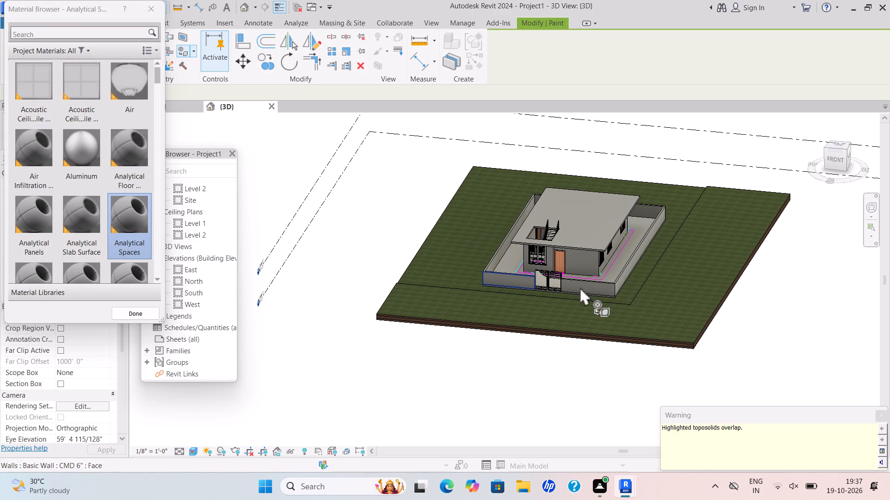
click(684, 308)
scroll(685, 308, up, 5)
key(Escape)
Paint the front wall around the window beside the door with the Folhas Altas2 material.
scroll(538, 279, up, 3)
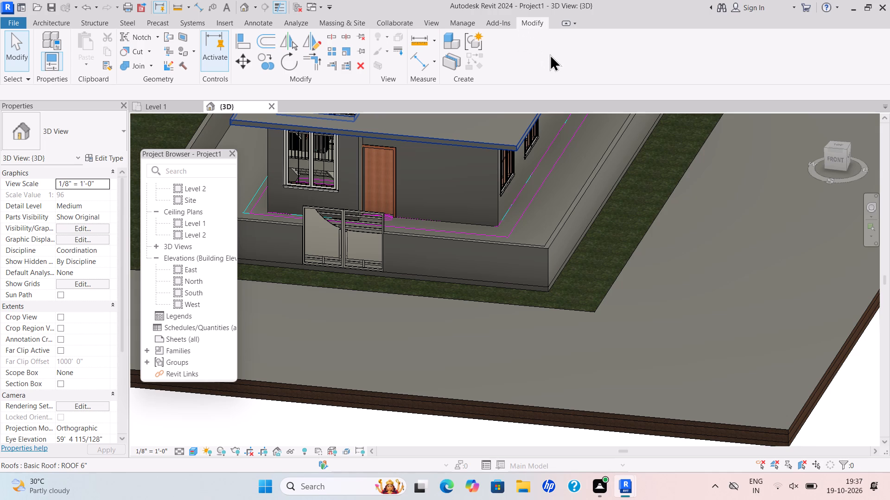
scroll(514, 175, down, 4)
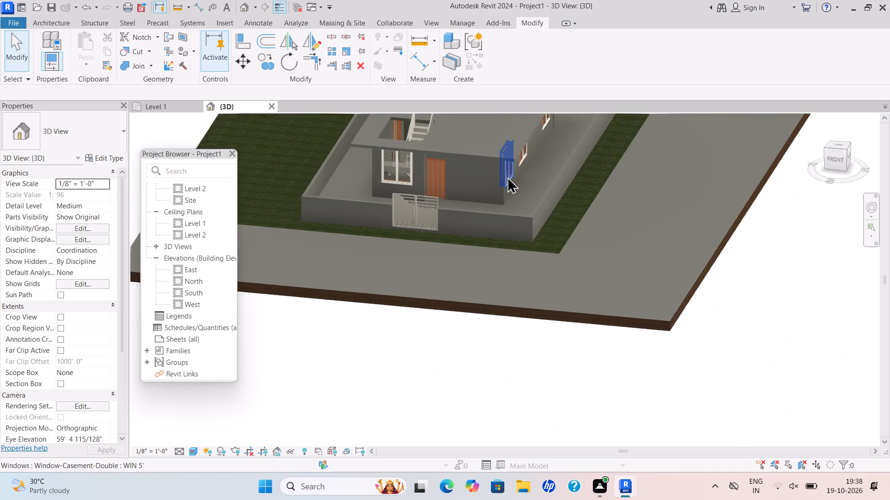
scroll(507, 176, down, 5)
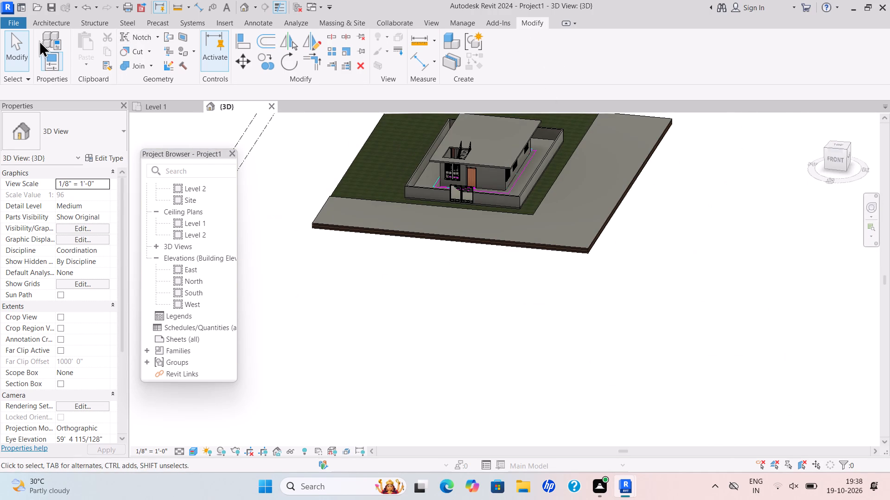
drag(47, 20, 55, 23)
click(535, 18)
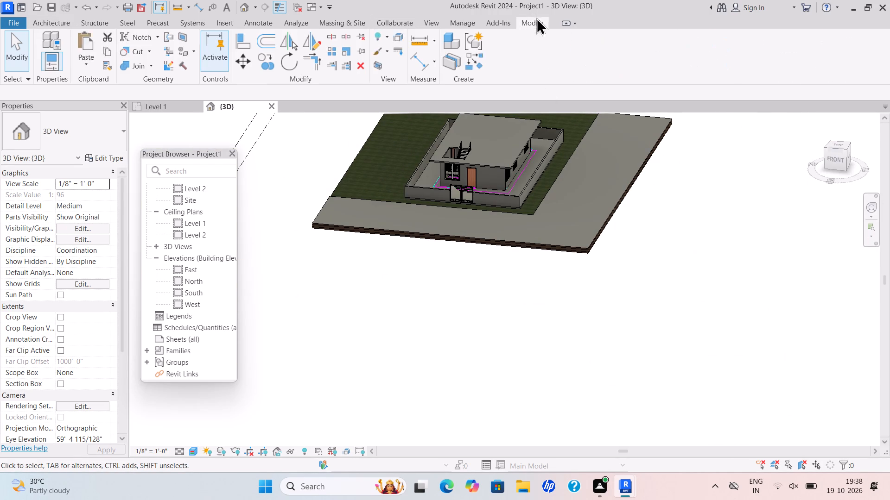
click(196, 50)
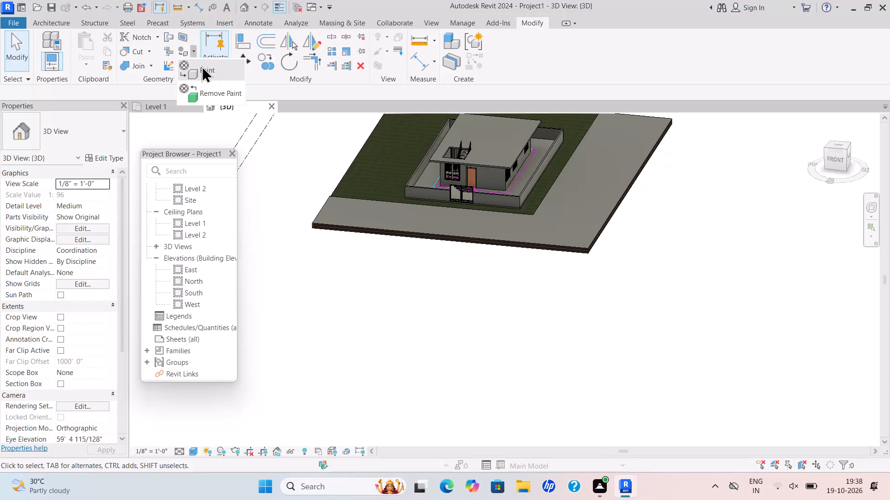
click(202, 66)
scroll(104, 186, down, 3)
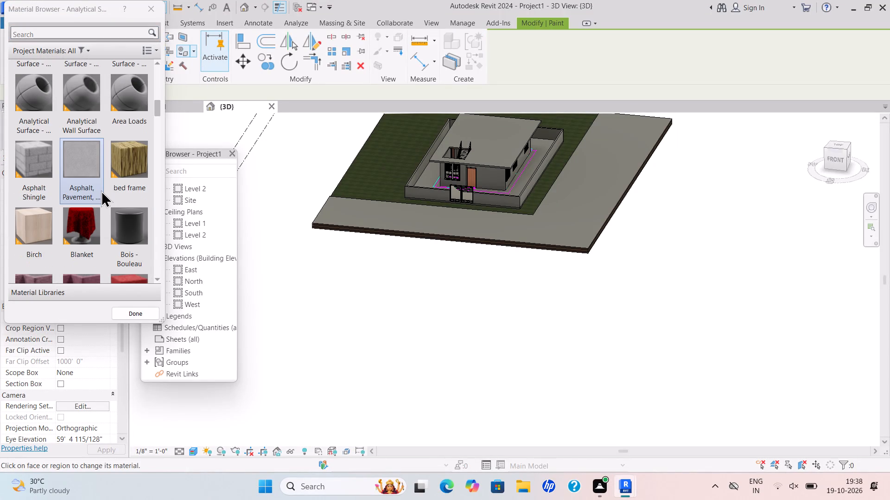
scroll(101, 192, down, 4)
scroll(102, 198, up, 1)
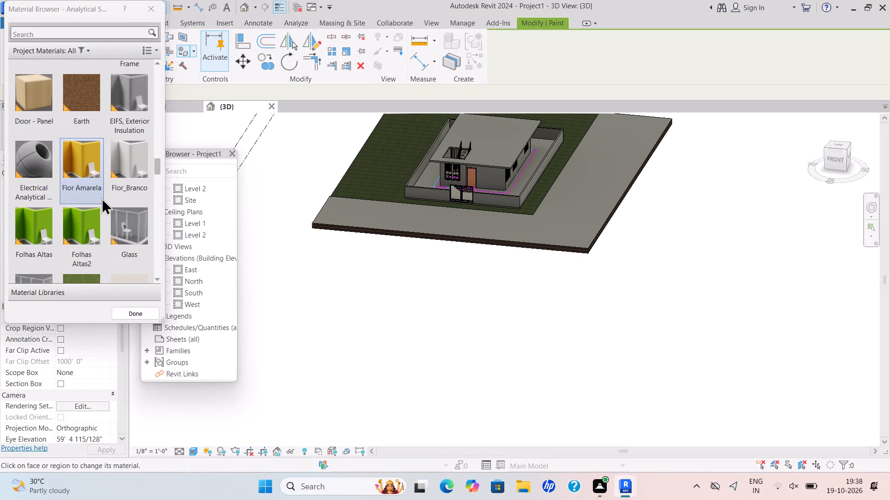
click(90, 219)
scroll(443, 217, up, 7)
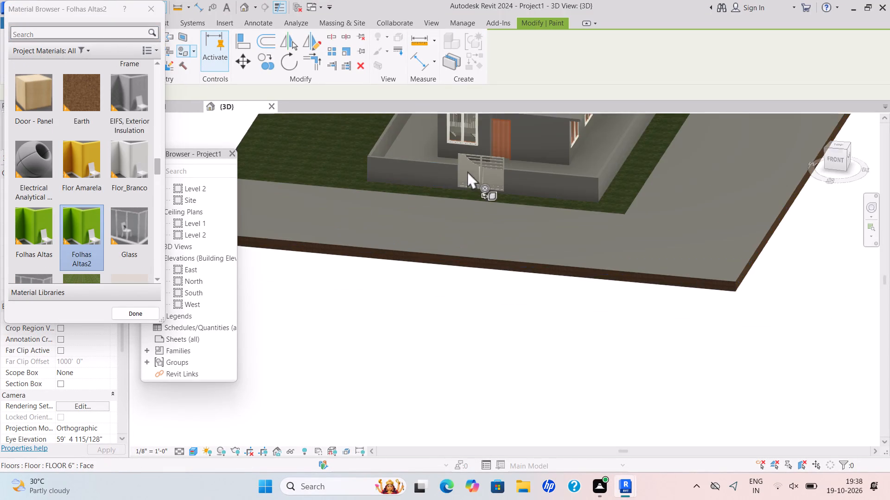
middle_drag(482, 192, 482, 264)
scroll(454, 200, up, 4)
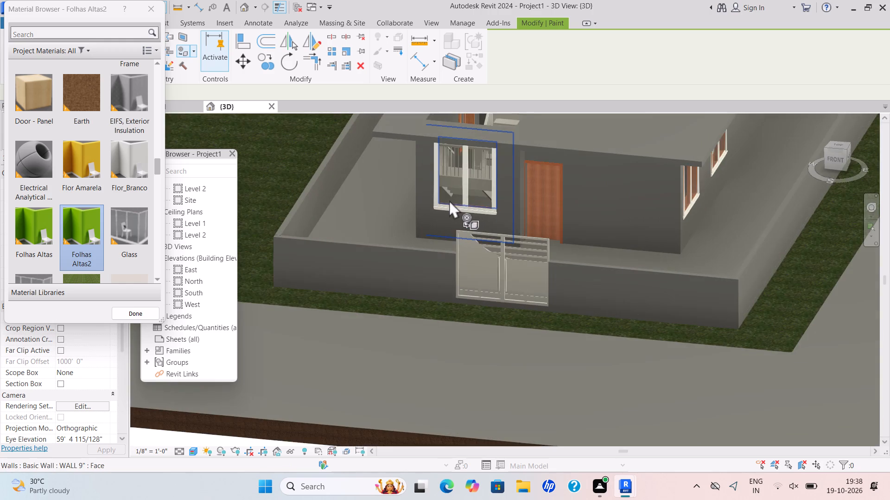
click(434, 204)
scroll(480, 198, up, 4)
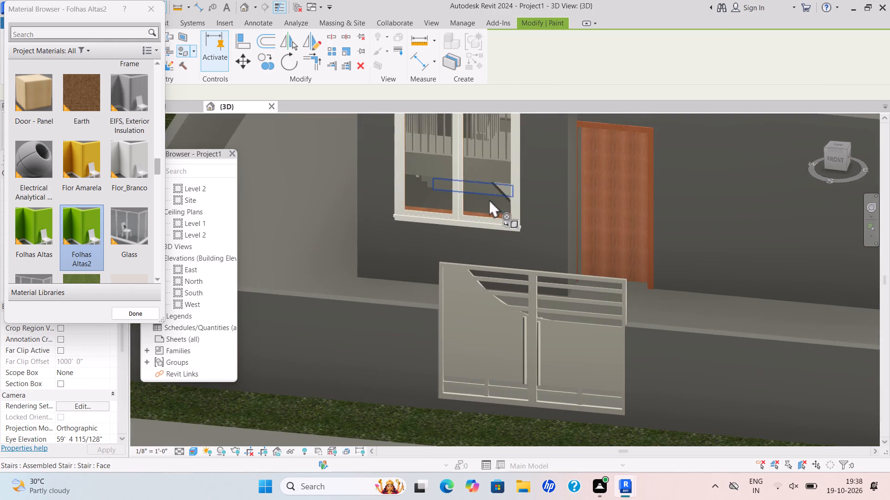
click(530, 227)
Paint the wall faces of the door recess and the front wall on the door's other side with Folhas Altas2.
scroll(566, 218, down, 4)
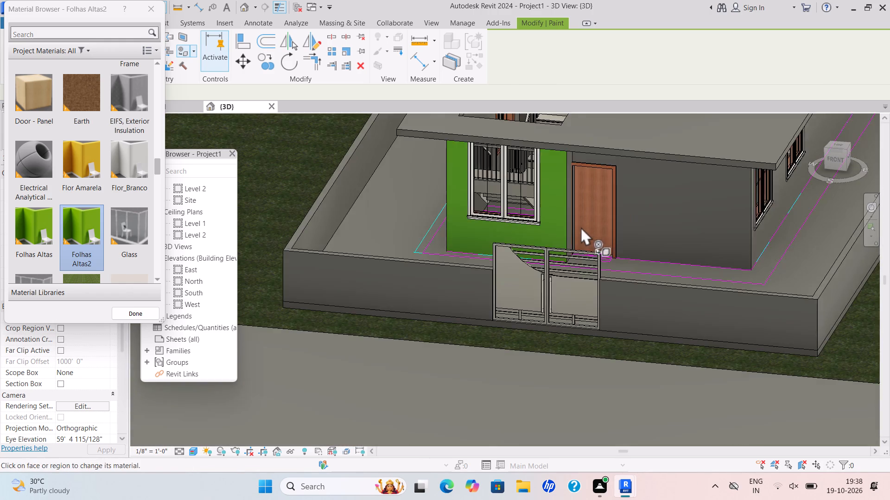
scroll(581, 227, down, 1)
shift+middle_drag(577, 226, 532, 225)
scroll(518, 218, up, 9)
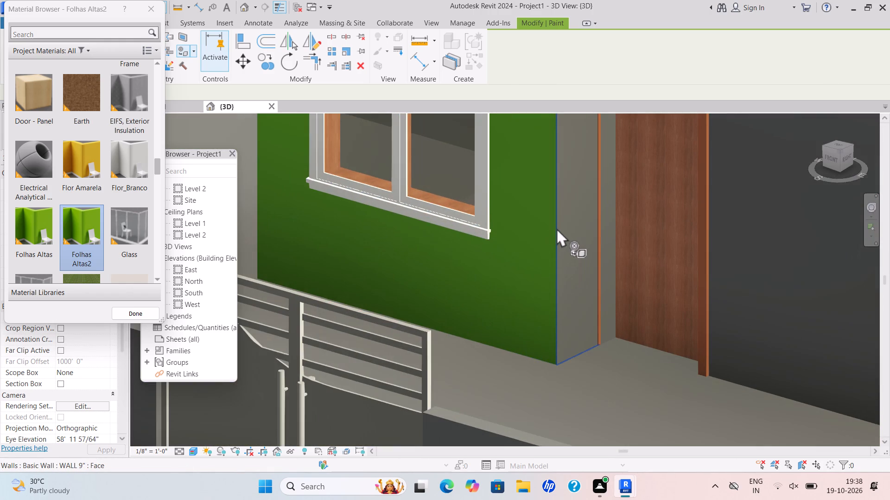
click(569, 234)
scroll(607, 247, up, 4)
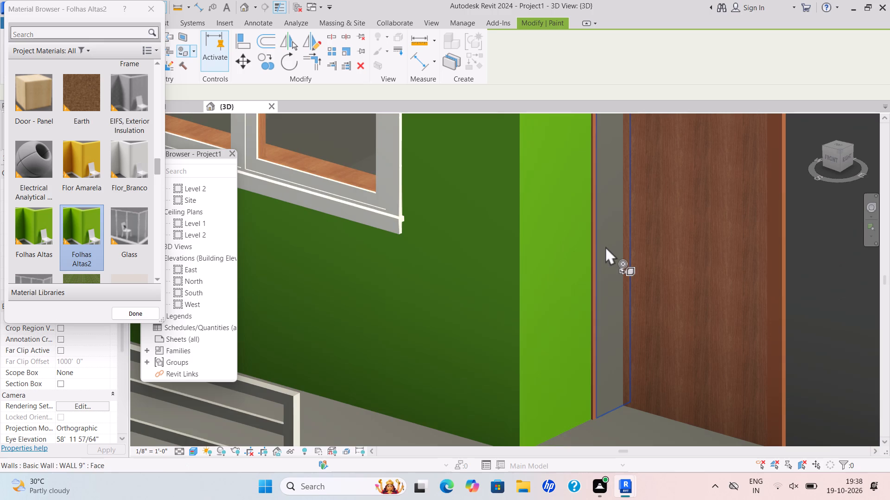
click(608, 246)
scroll(597, 267, down, 9)
middle_drag(623, 282, 610, 309)
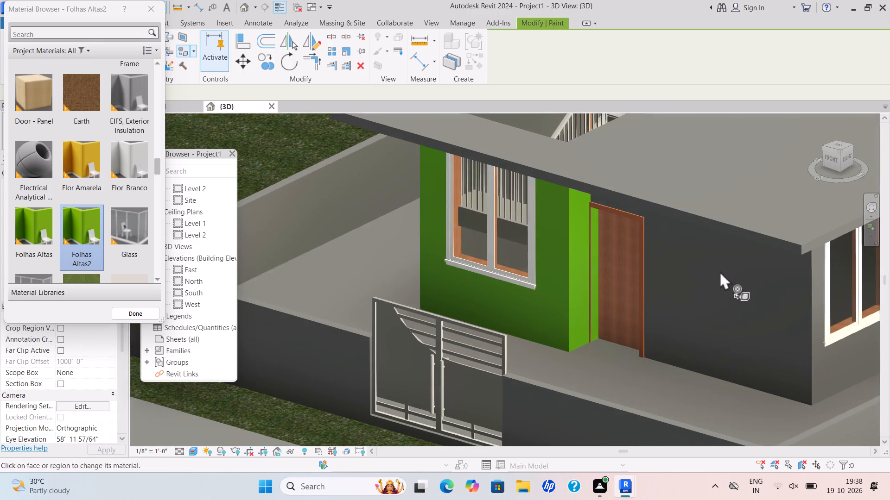
click(723, 284)
Paint the east, rear and west exterior walls of the house with Folhas Altas2.
scroll(720, 286, down, 5)
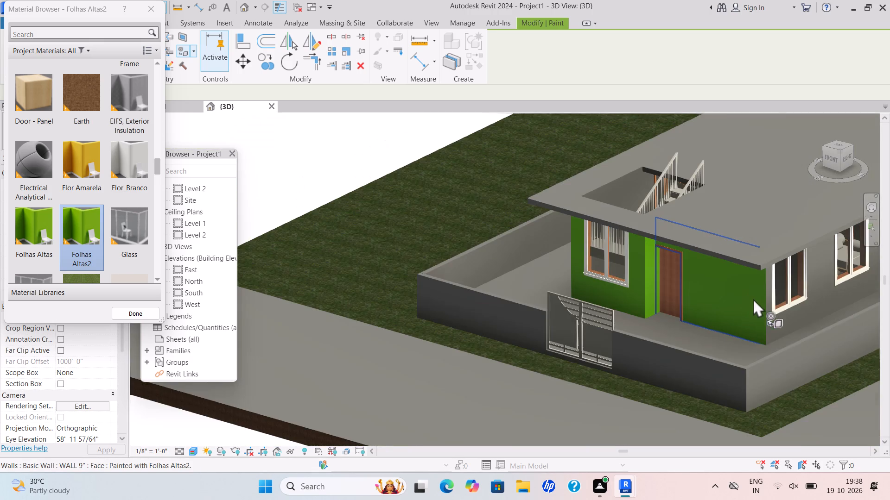
scroll(750, 299, down, 1)
middle_drag(750, 299, 714, 278)
shift+scroll(718, 280, up, 1)
scroll(740, 292, up, 4)
middle_drag(740, 292, 720, 256)
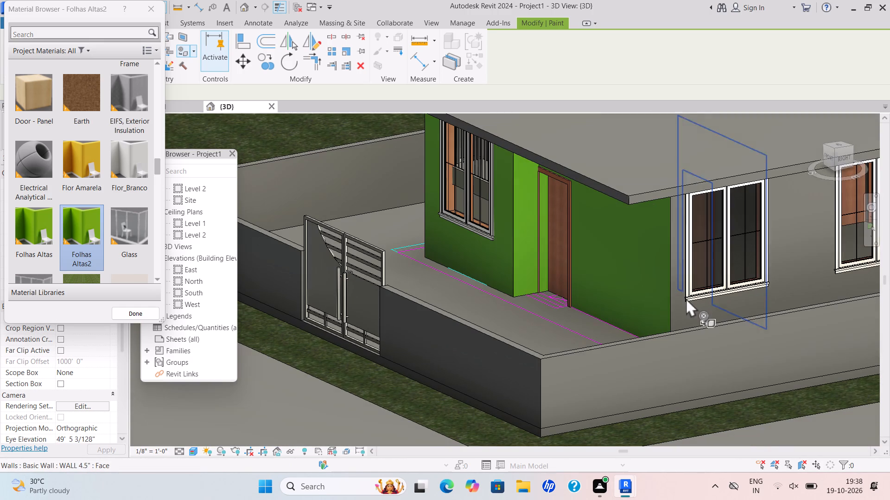
click(683, 306)
scroll(707, 302, down, 4)
middle_drag(749, 289, 686, 297)
scroll(749, 289, down, 1)
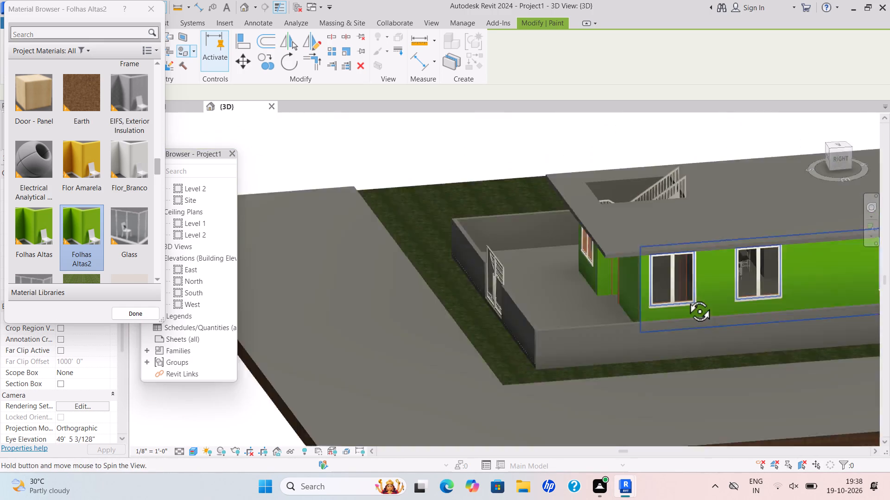
middle_drag(686, 297, 522, 313)
click(578, 339)
scroll(658, 322, down, 2)
middle_drag(659, 323, 660, 323)
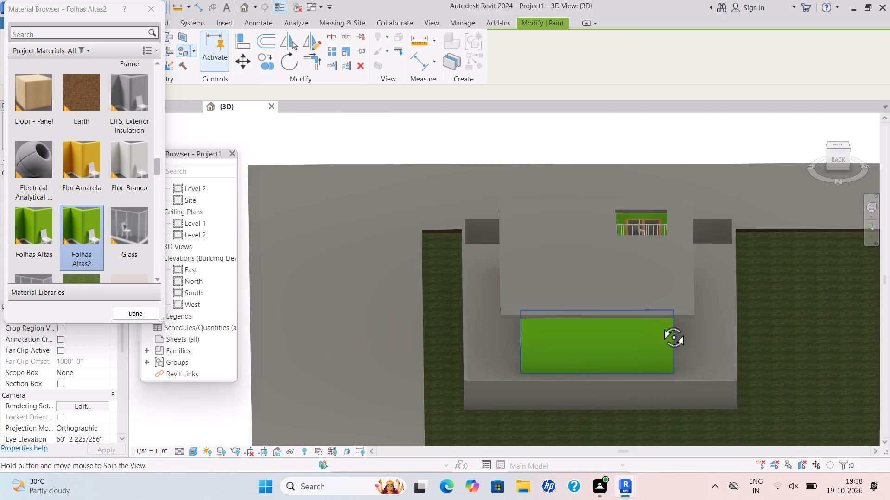
middle_drag(660, 323, 560, 294)
scroll(546, 288, up, 4)
click(546, 288)
Paint the top faces of the compound floor and the house roof with the Wood - Stained material.
scroll(576, 266, down, 2)
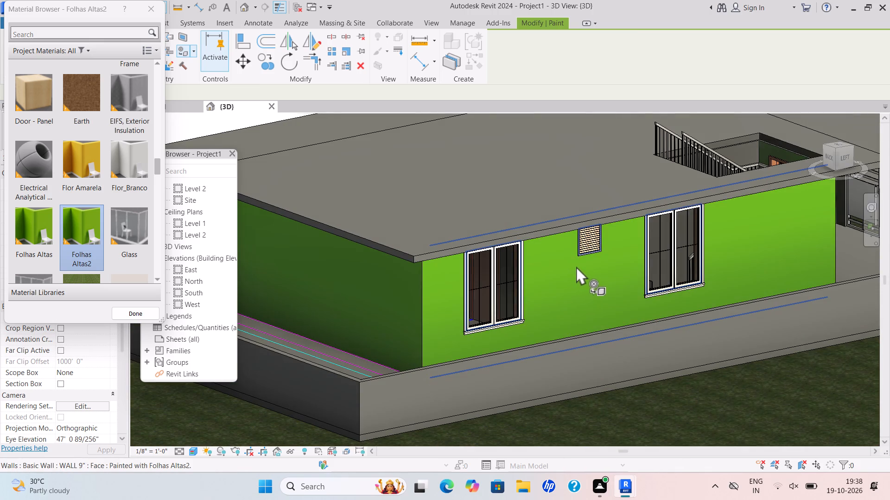
scroll(576, 266, down, 3)
shift+scroll(679, 243, down, 1)
shift+middle_drag(680, 243, 509, 294)
shift+middle_drag(622, 272, 592, 275)
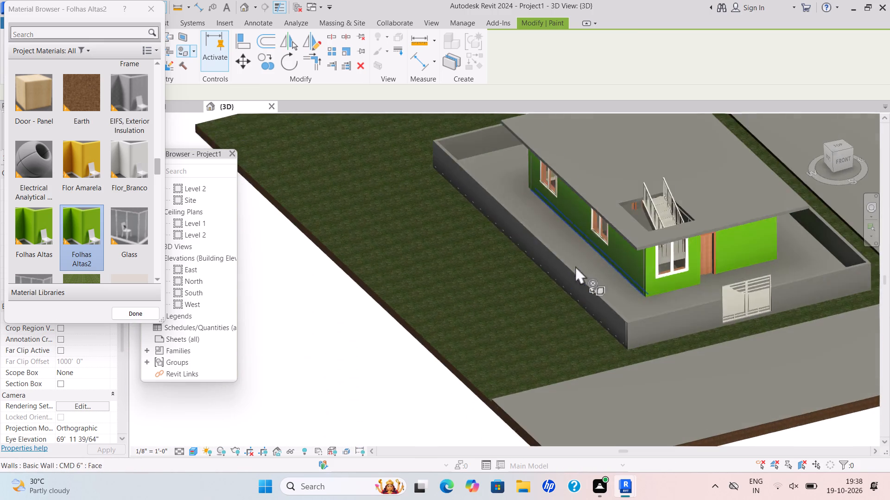
scroll(109, 208, down, 7)
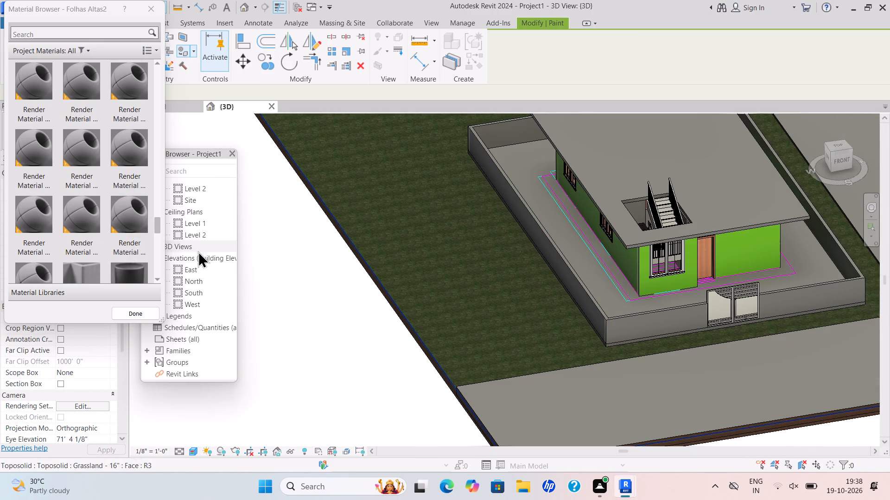
scroll(95, 242, down, 10)
click(125, 196)
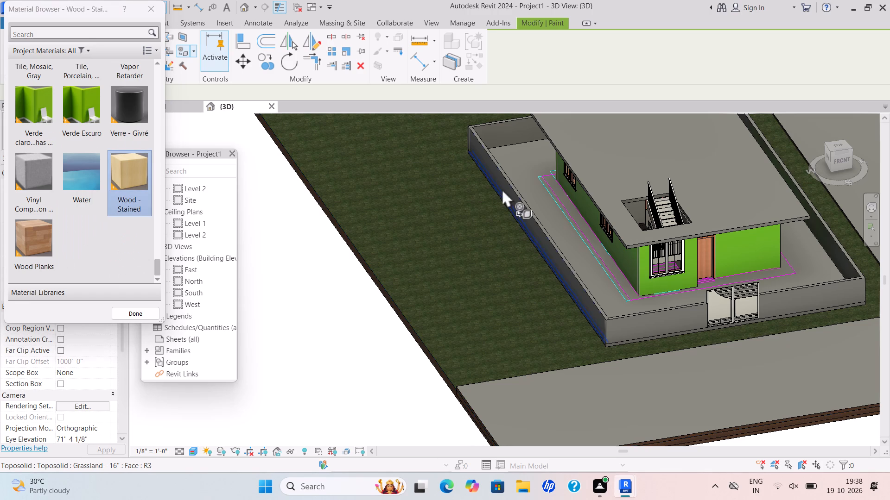
click(585, 231)
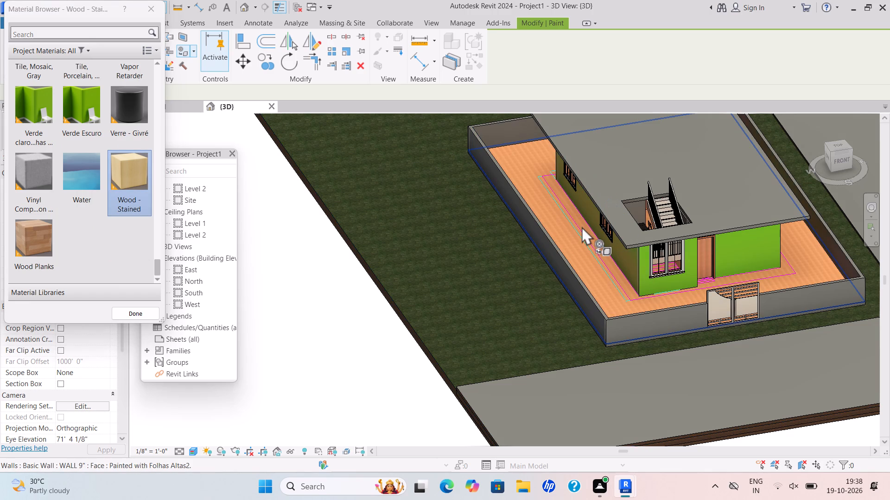
click(634, 167)
Paint the front boundary wall's outer faces on both sides of the gate with the Clad - White material.
scroll(641, 170, down, 3)
middle_drag(642, 170, 523, 213)
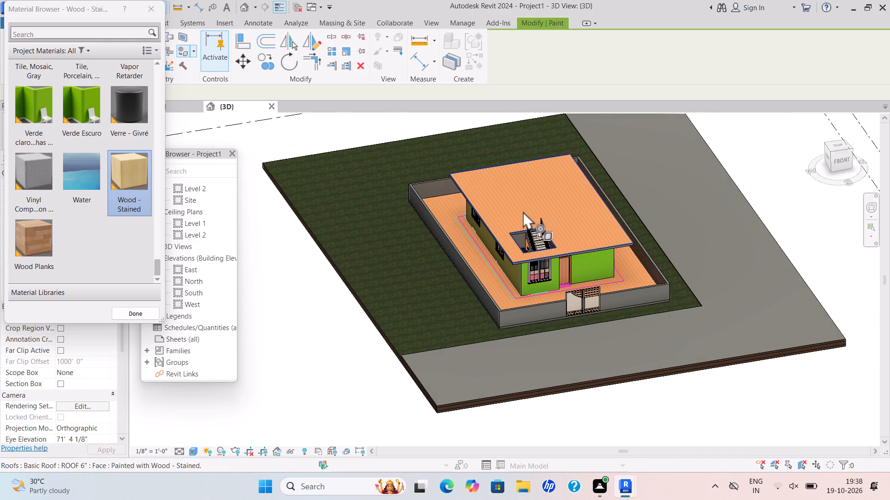
scroll(108, 162, up, 5)
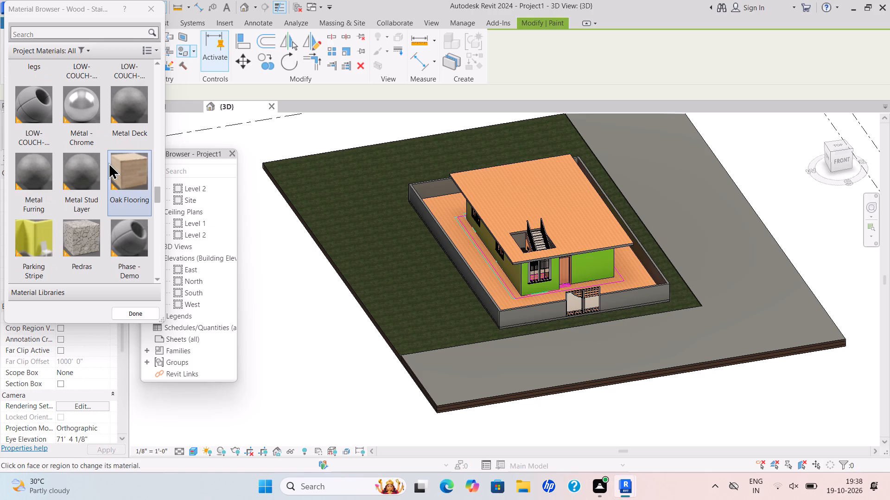
scroll(108, 162, up, 3)
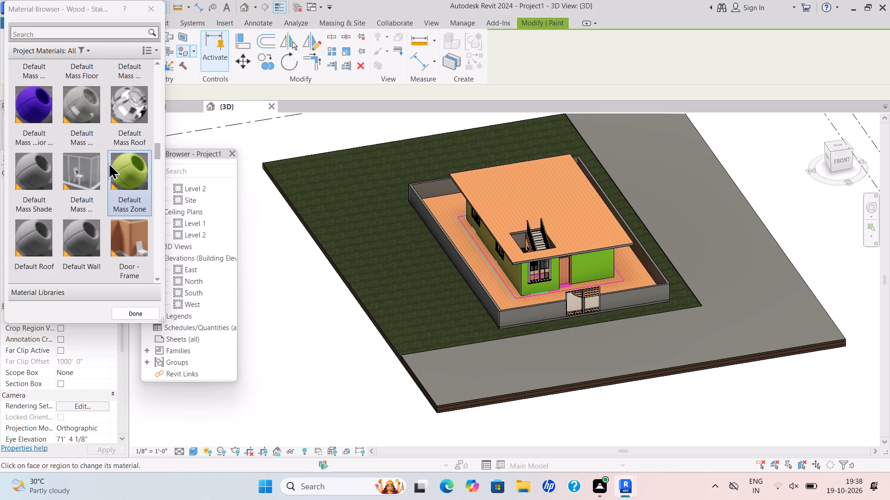
scroll(108, 162, up, 13)
scroll(108, 162, down, 2)
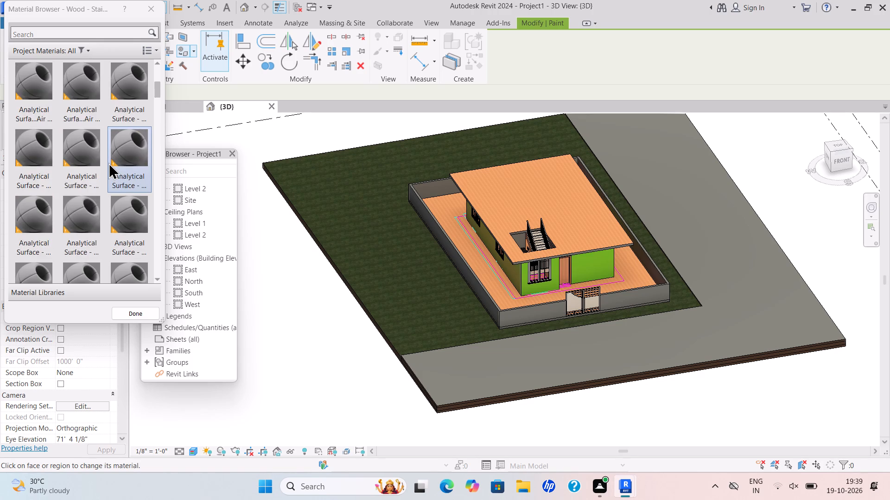
scroll(108, 162, down, 2)
scroll(108, 163, up, 1)
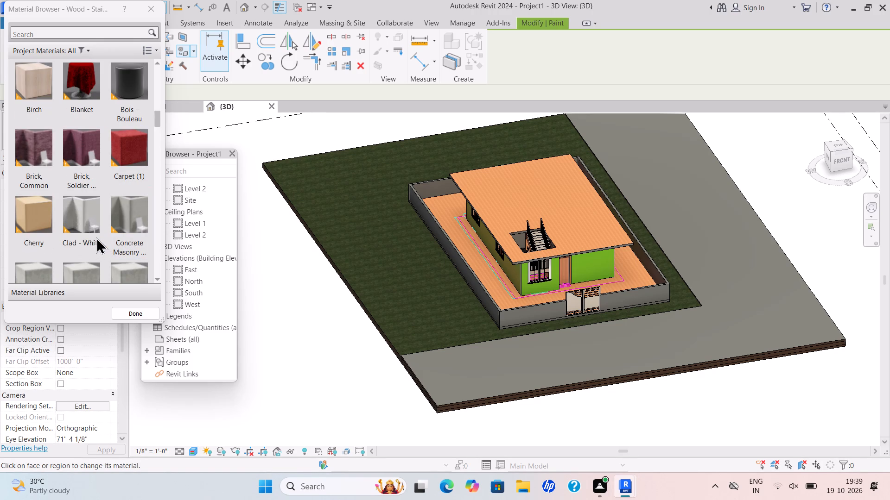
click(100, 237)
scroll(527, 318, up, 2)
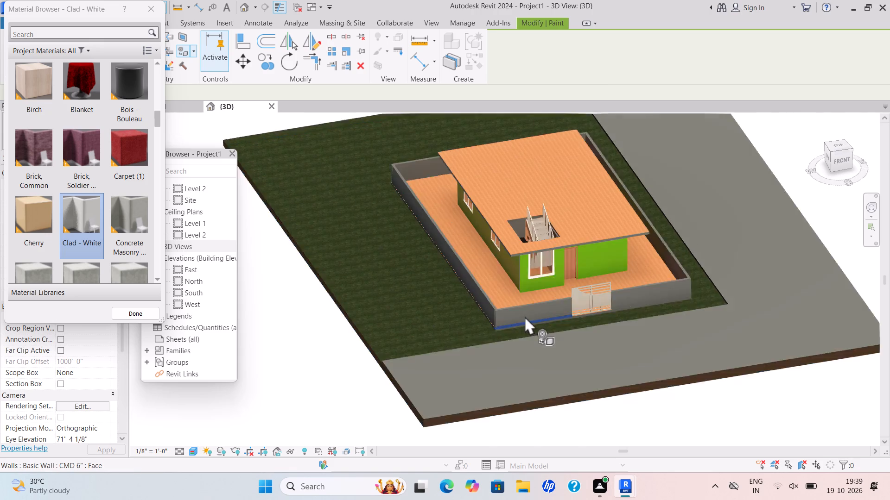
scroll(525, 316, up, 3)
click(531, 316)
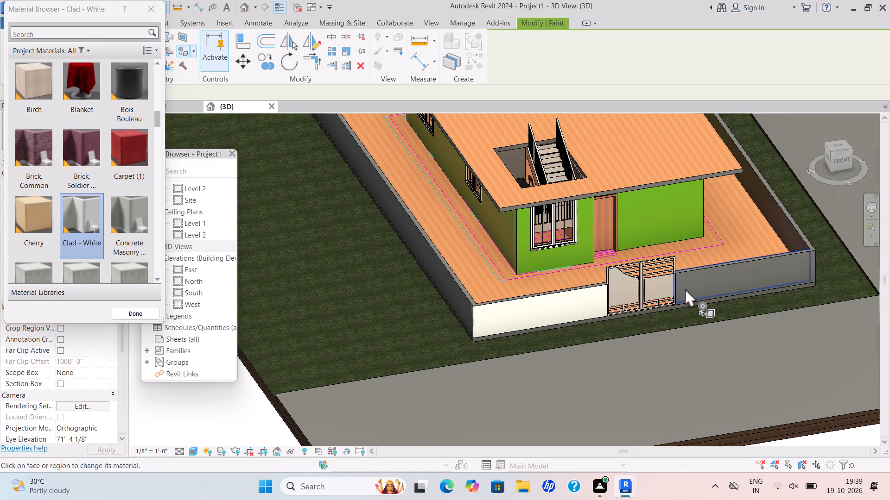
click(686, 288)
Paint the boundary wall's east and rear sides, including the rear wall's inner face, with Clad - White.
scroll(684, 286, down, 5)
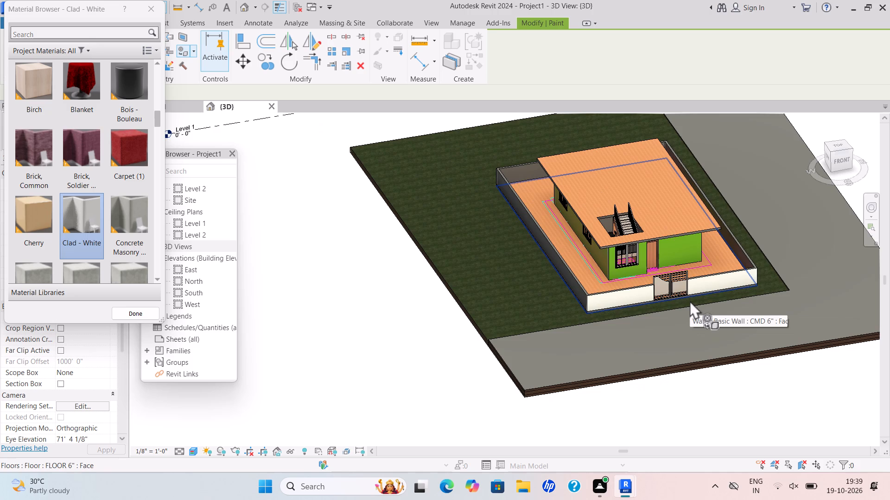
scroll(690, 300, down, 1)
shift+middle_drag(690, 300, 579, 299)
scroll(642, 312, up, 4)
shift+middle_drag(680, 315, 585, 297)
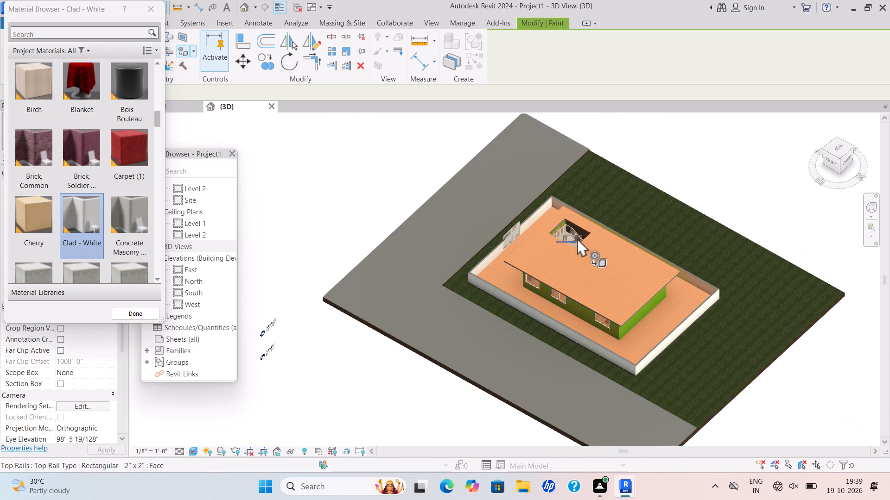
middle_drag(576, 241, 595, 125)
scroll(622, 231, down, 1)
middle_drag(622, 231, 734, 209)
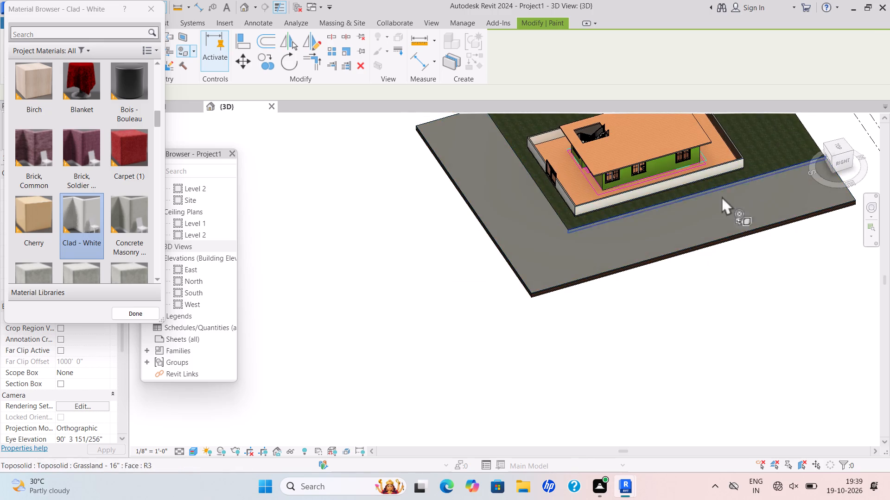
middle_drag(680, 242, 610, 283)
scroll(662, 188, up, 10)
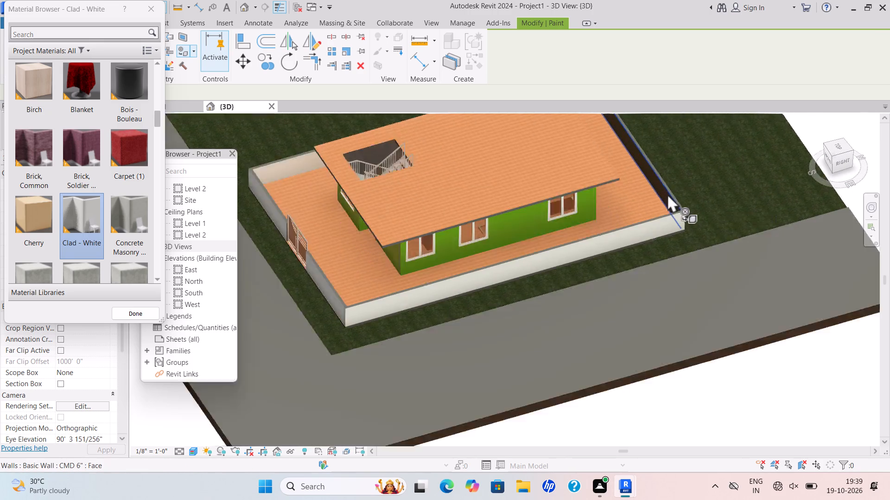
scroll(667, 194, up, 3)
click(667, 194)
scroll(667, 204, down, 5)
scroll(586, 241, down, 1)
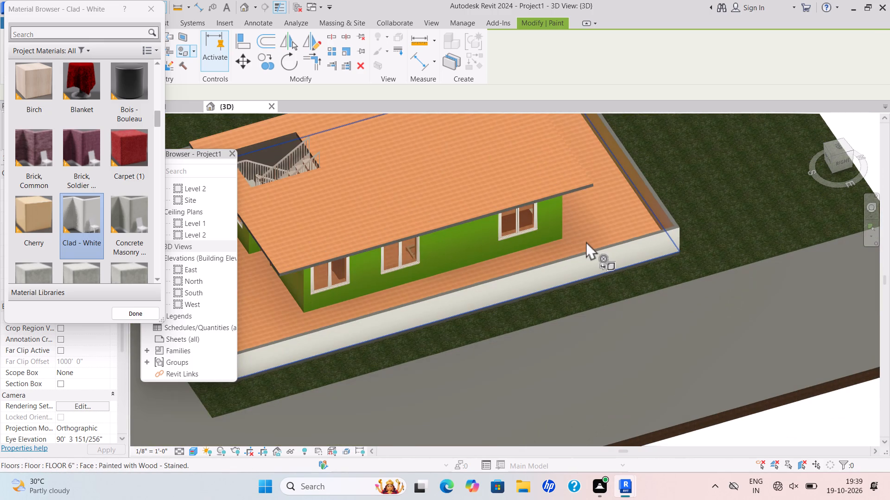
Paint the inner face of the east boundary wall with Clad - White.
shift+scroll(584, 244, down, 1)
shift+middle_drag(581, 244, 722, 219)
scroll(624, 243, down, 2)
middle_drag(619, 243, 679, 240)
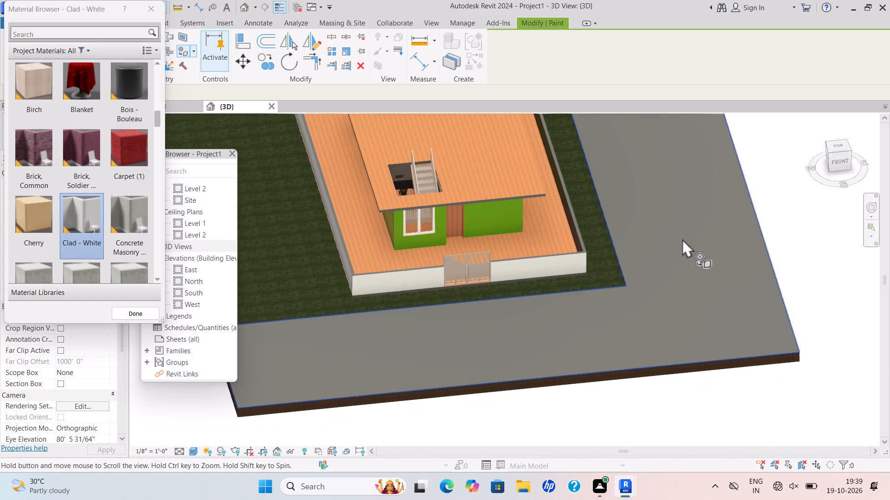
scroll(592, 256, down, 2)
middle_drag(589, 256, 604, 266)
shift+middle_drag(603, 257, 637, 242)
scroll(623, 232, up, 5)
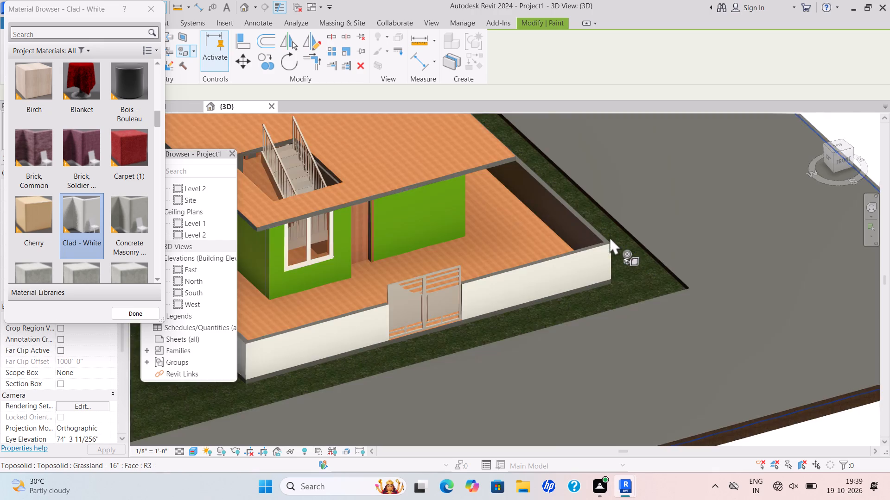
scroll(610, 237, up, 4)
click(593, 237)
Choose the Copper material and paint the compound floor's front and west edge faces beneath the boundary wall.
scroll(592, 237, down, 4)
middle_drag(601, 237, 635, 226)
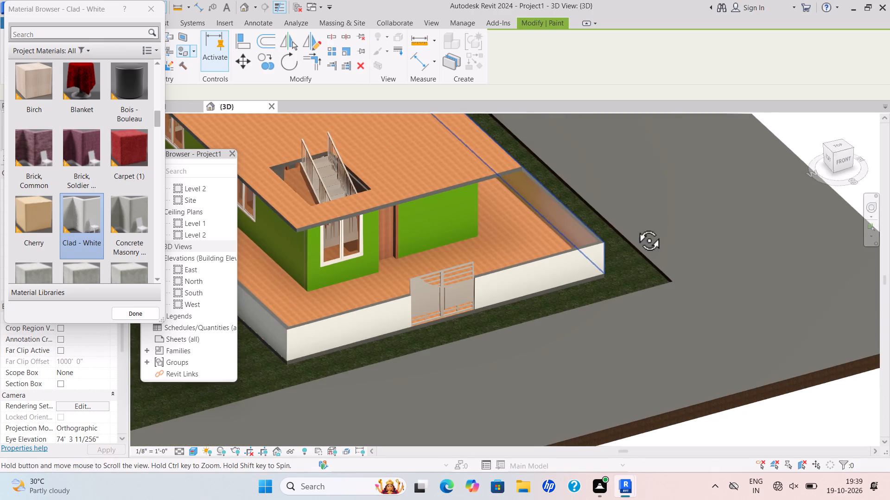
middle_drag(635, 226, 648, 221)
scroll(495, 238, down, 5)
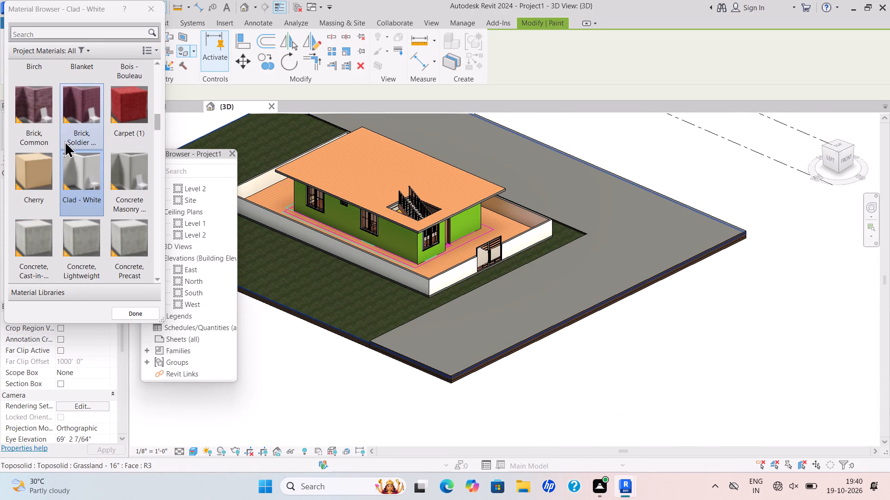
scroll(58, 156, down, 6)
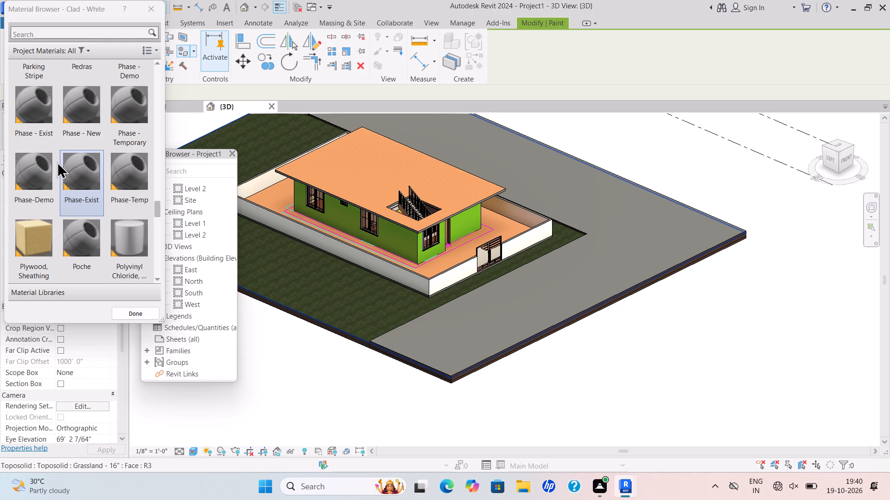
scroll(57, 162, down, 8)
scroll(57, 162, up, 4)
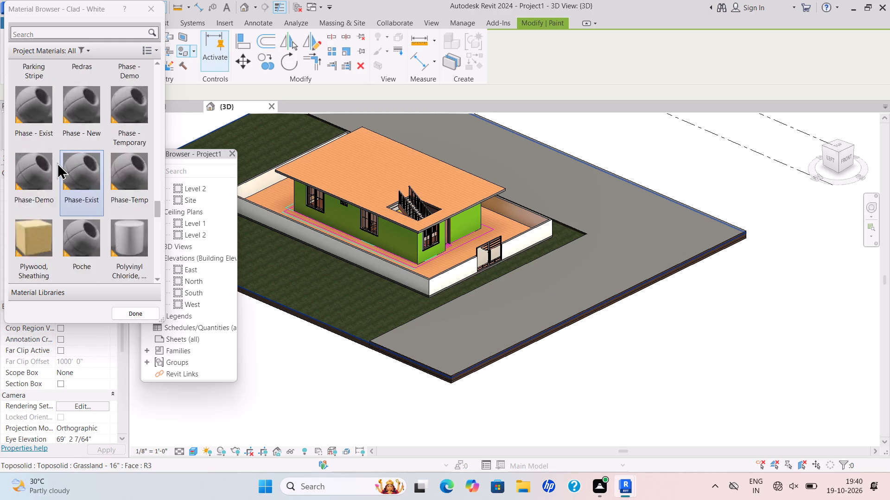
scroll(57, 162, up, 5)
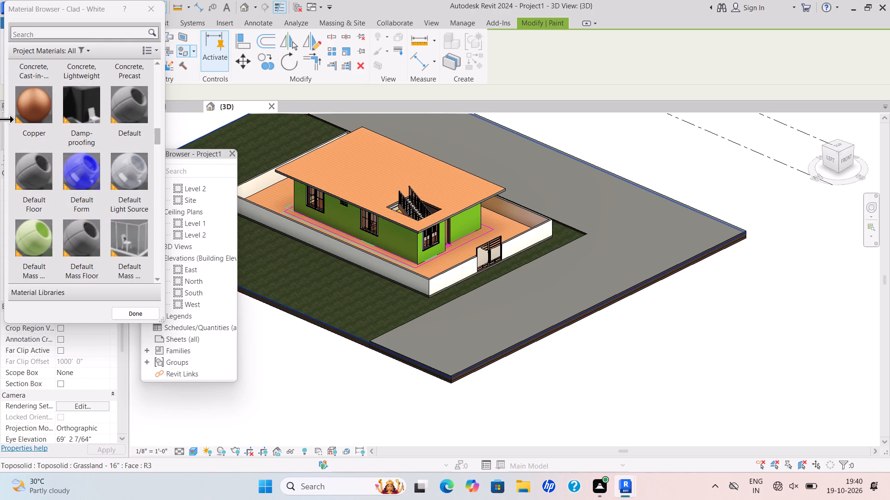
click(42, 134)
click(44, 136)
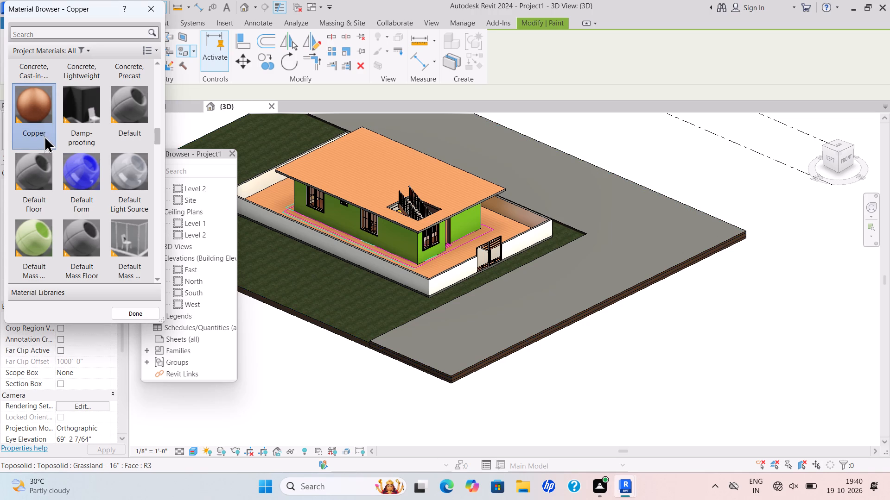
double_click(44, 128)
scroll(453, 280, up, 5)
scroll(417, 312, up, 5)
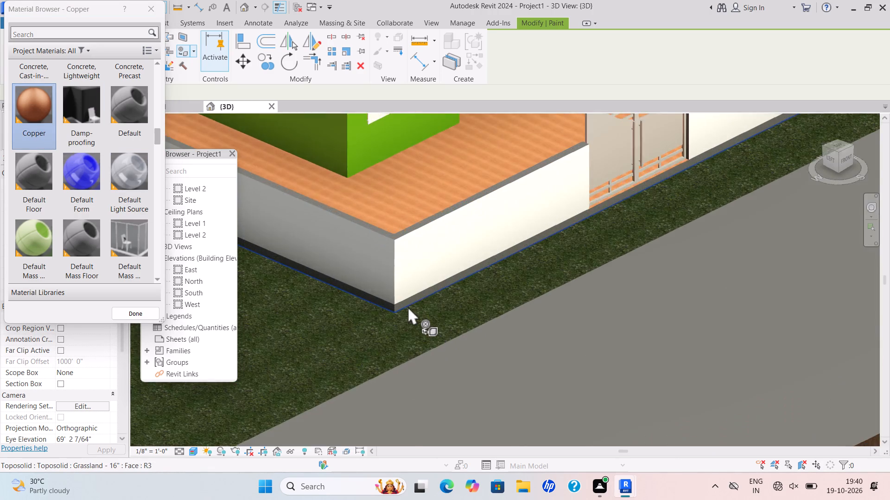
scroll(408, 306, up, 9)
click(392, 305)
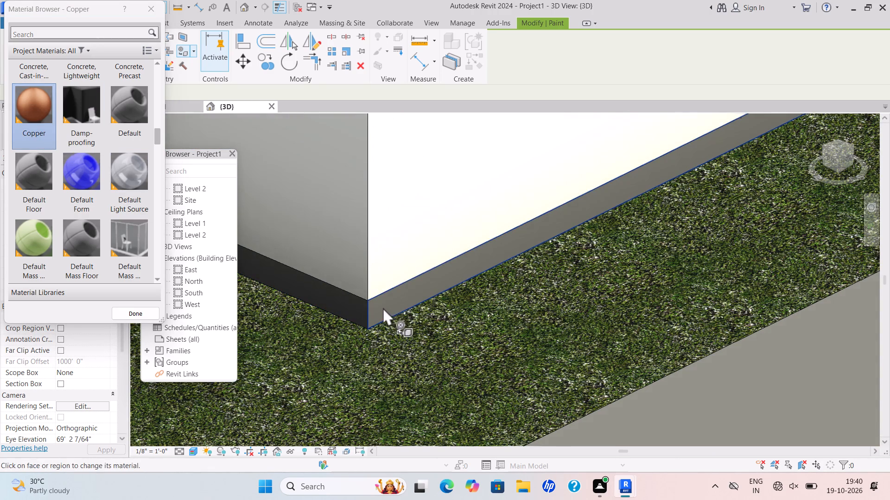
click(362, 312)
click(362, 309)
Paint the compound floor's east and rear edge faces beneath the boundary wall with Copper.
scroll(362, 309, down, 5)
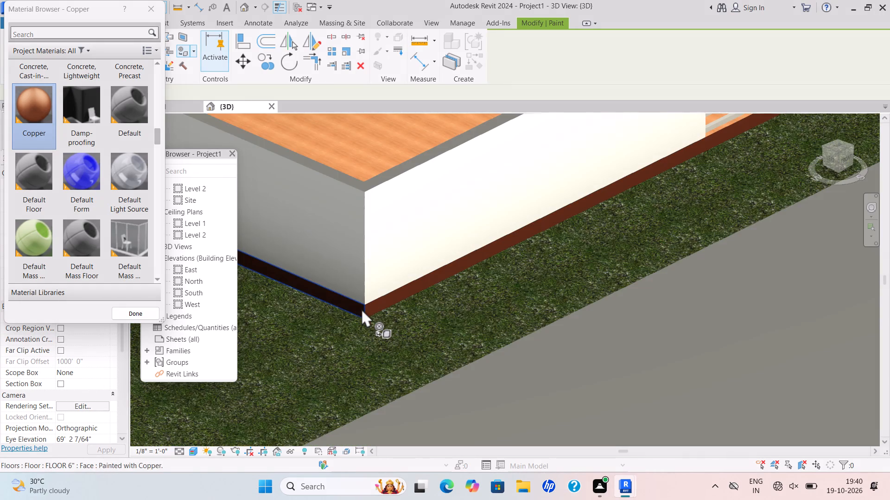
scroll(362, 309, down, 5)
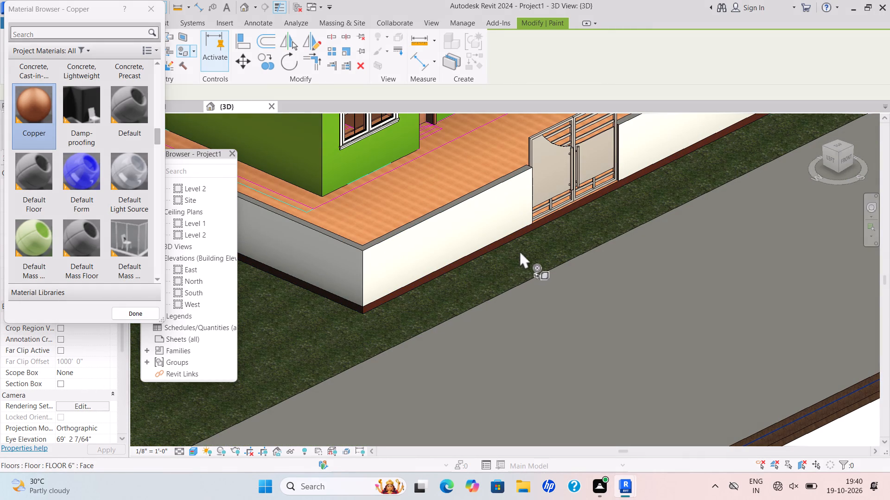
shift+middle_drag(518, 250, 389, 288)
scroll(482, 299, down, 1)
shift+middle_drag(482, 299, 444, 250)
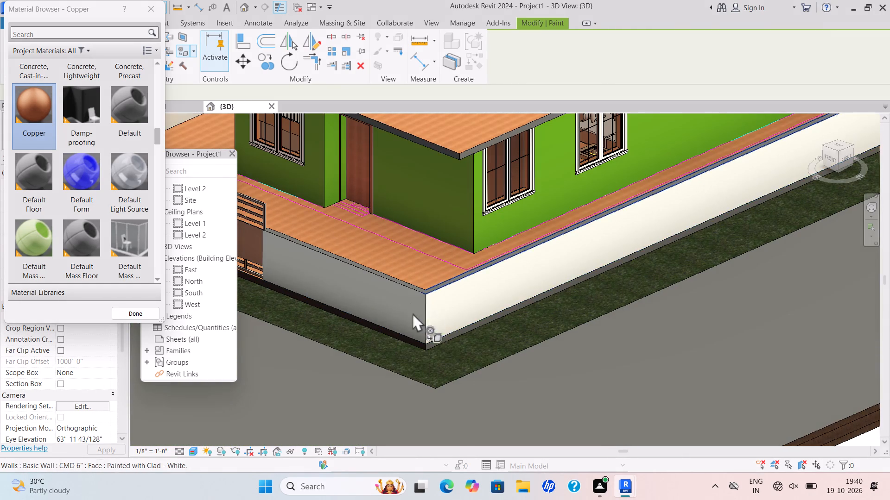
scroll(430, 316, down, 2)
middle_drag(429, 316, 424, 235)
scroll(427, 238, up, 8)
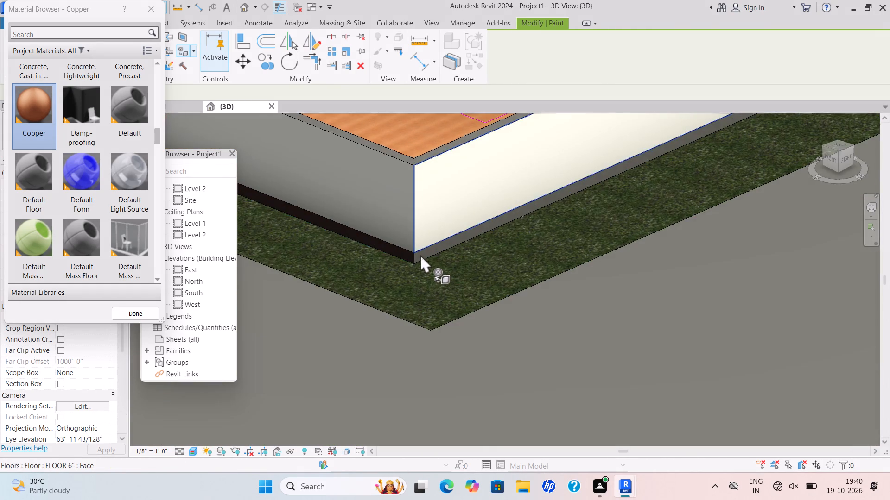
scroll(420, 255, up, 6)
click(423, 254)
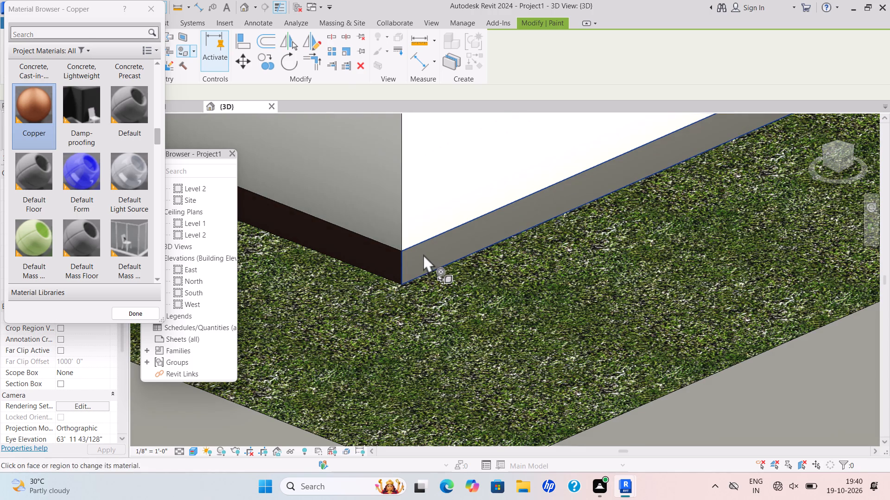
scroll(463, 248, down, 9)
scroll(603, 246, down, 1)
shift+middle_drag(602, 246, 483, 269)
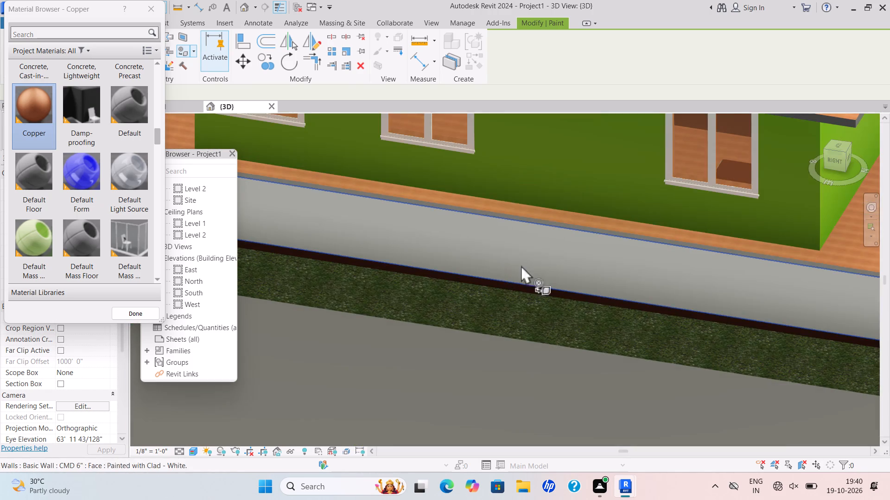
shift+middle_drag(564, 292, 477, 274)
shift+scroll(564, 292, down, 1)
scroll(483, 294, down, 1)
middle_drag(481, 292, 524, 199)
scroll(533, 187, up, 1)
scroll(319, 338, up, 14)
click(356, 333)
Paint the top faces of the west, rear and east boundary walls with Copper.
scroll(360, 334, down, 6)
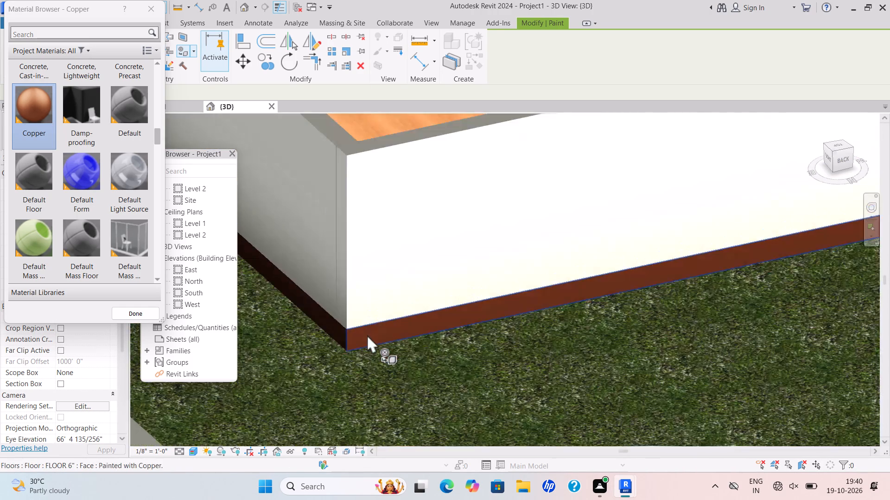
scroll(367, 335, down, 13)
middle_drag(382, 335, 306, 381)
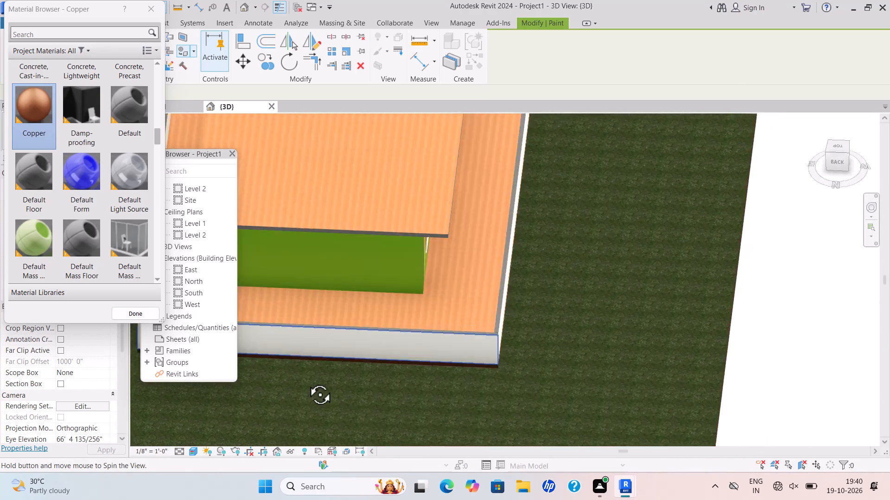
middle_drag(306, 381, 304, 381)
scroll(417, 336, up, 14)
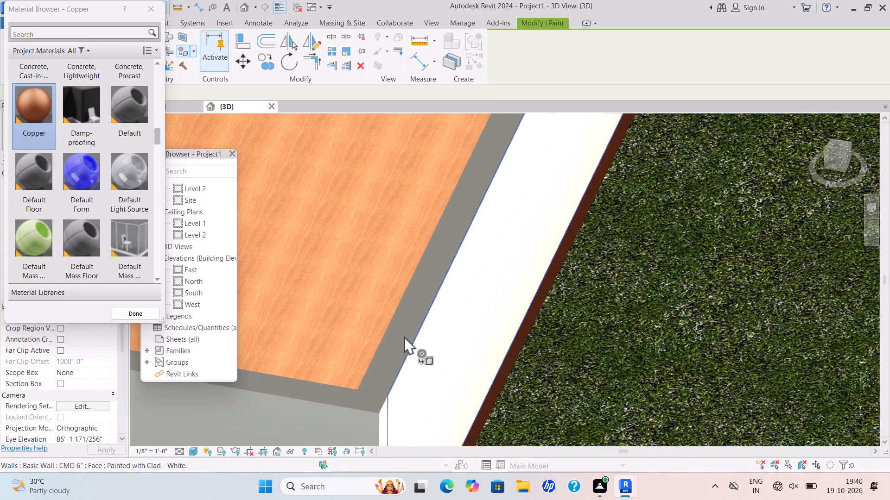
click(402, 336)
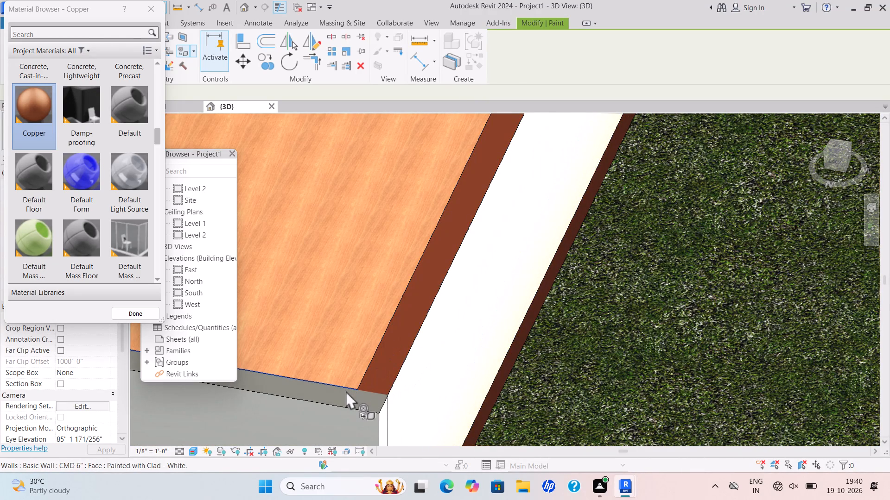
scroll(348, 394, up, 4)
click(348, 394)
scroll(344, 394, down, 9)
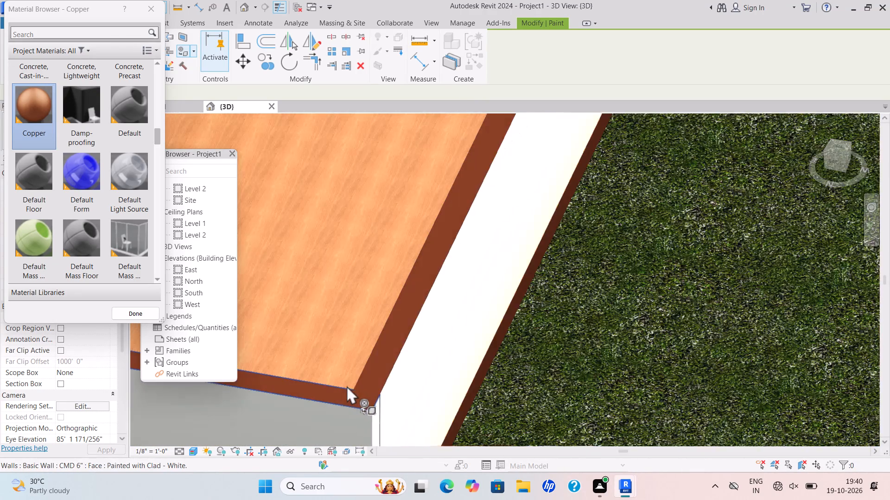
scroll(347, 386, down, 5)
middle_drag(351, 382, 438, 358)
shift+scroll(351, 382, down, 1)
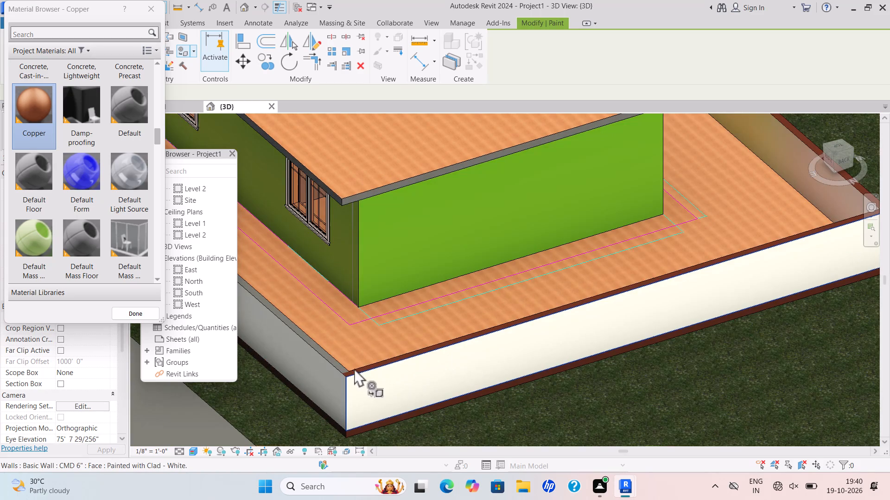
scroll(351, 365, up, 8)
click(327, 368)
Paint the top faces of the front boundary wall on both sides of the gate with Copper.
scroll(334, 369, down, 6)
shift+middle_drag(397, 360, 566, 315)
shift+scroll(515, 329, down, 2)
scroll(558, 308, down, 3)
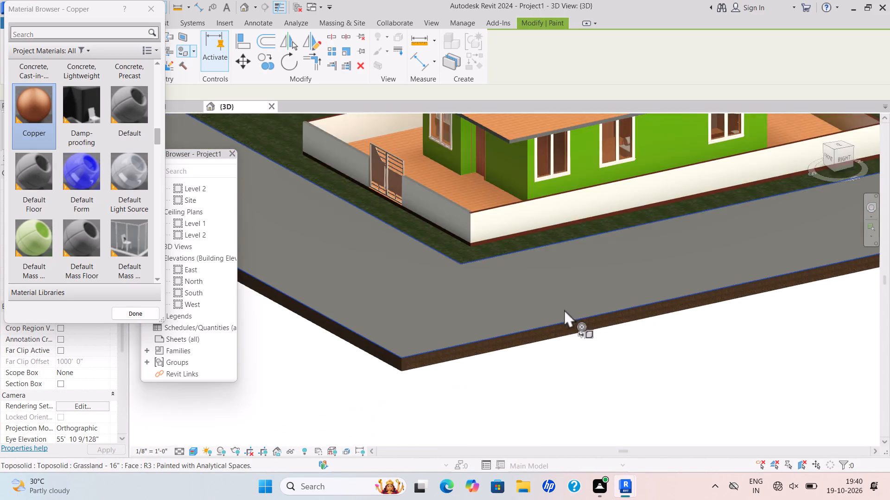
scroll(564, 309, down, 7)
middle_drag(564, 310, 571, 341)
scroll(491, 273, up, 12)
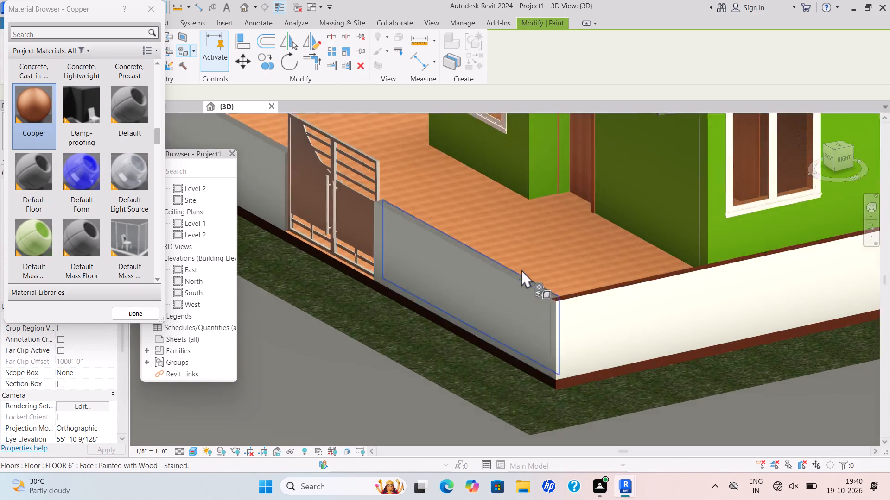
scroll(521, 269, up, 11)
click(538, 307)
scroll(538, 308, down, 4)
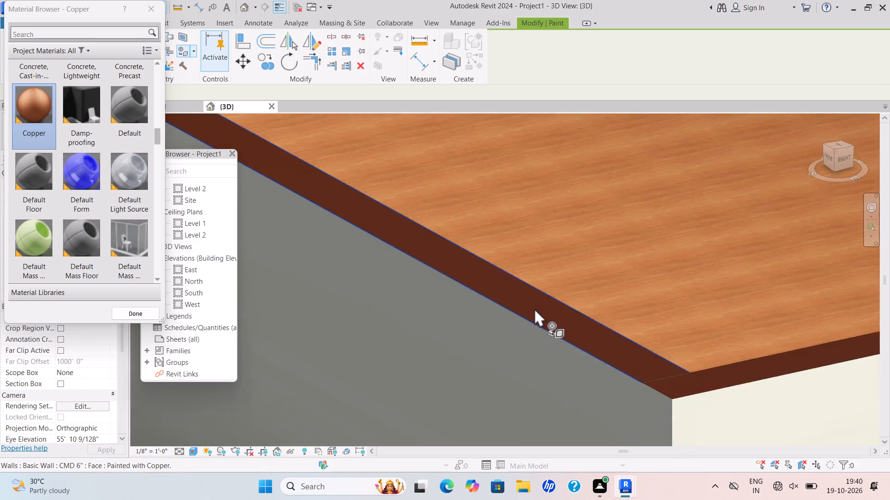
scroll(534, 308, down, 13)
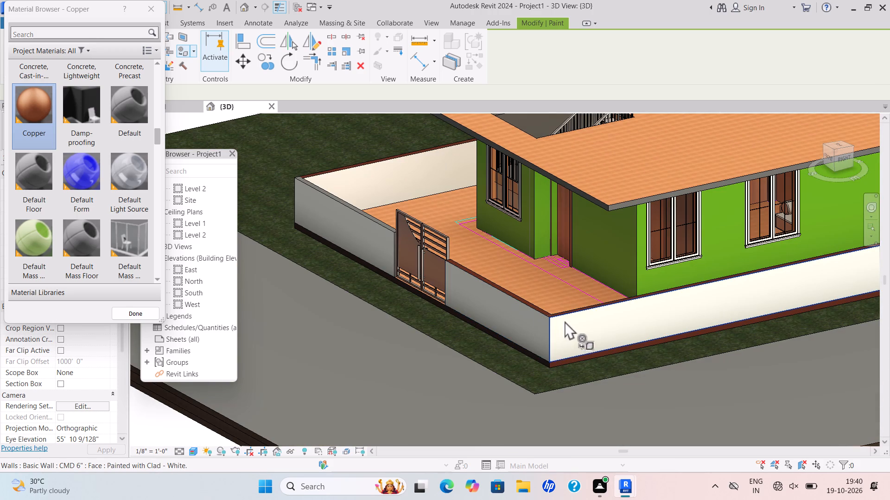
scroll(562, 320, down, 1)
middle_drag(562, 320, 623, 309)
scroll(491, 252, up, 18)
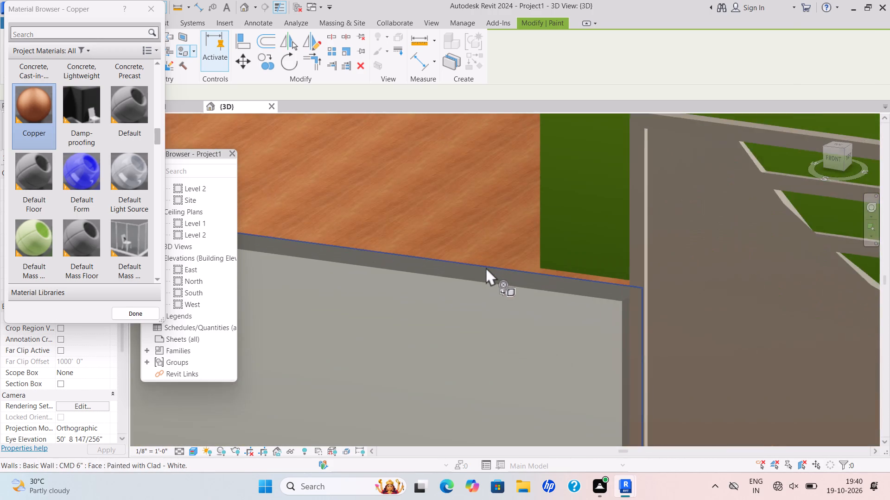
scroll(486, 267, up, 3)
click(490, 281)
Paint the front boundary wall's narrow end faces on both sides of the gate with Copper.
scroll(493, 282, down, 6)
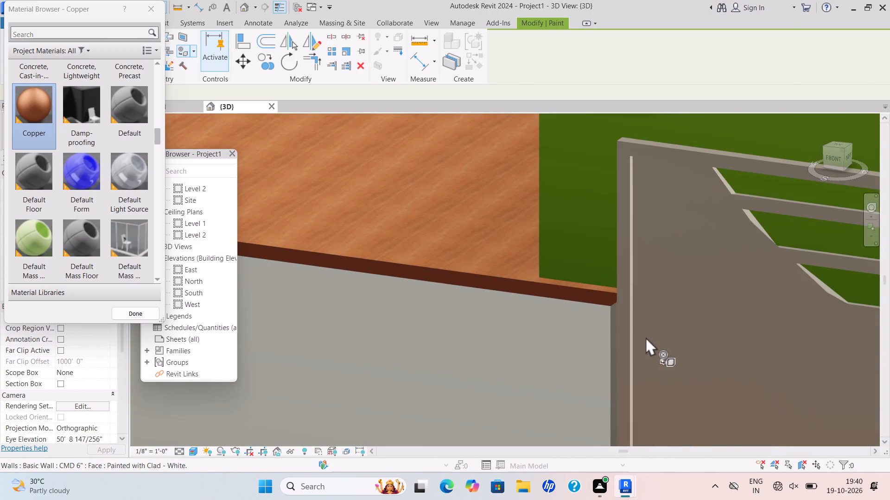
middle_drag(648, 337, 586, 284)
scroll(581, 280, up, 3)
scroll(541, 256, up, 3)
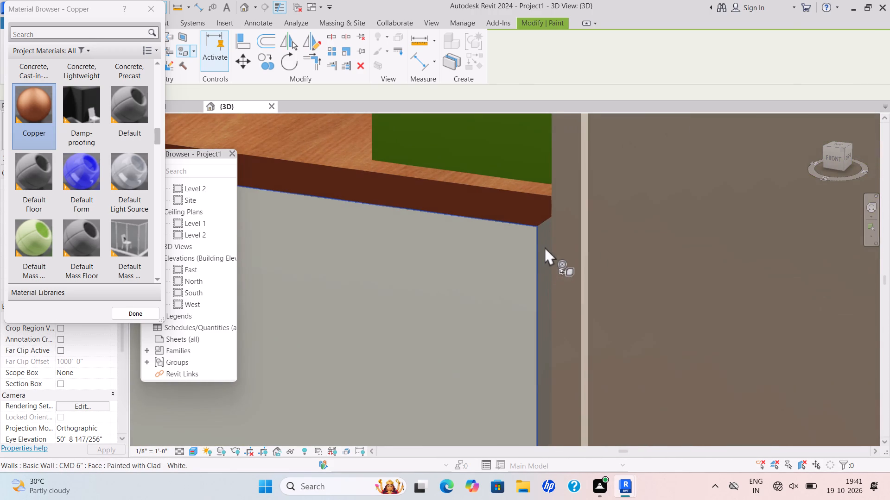
click(545, 247)
scroll(549, 257, down, 15)
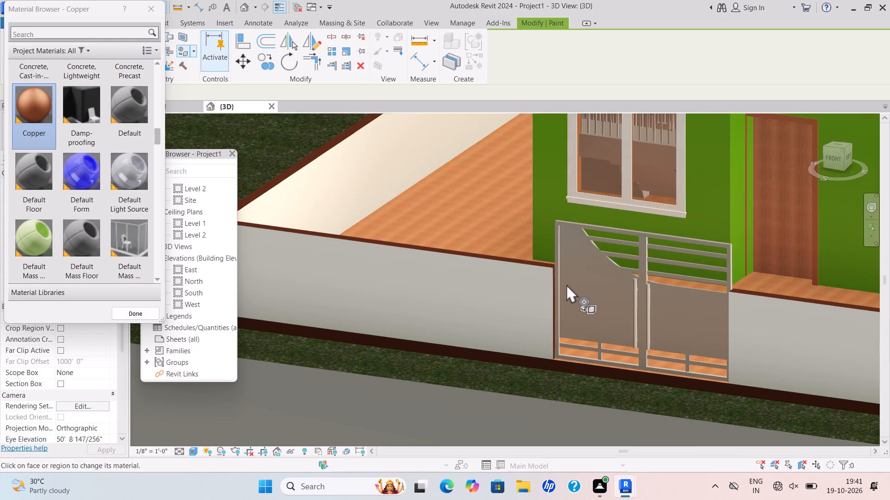
scroll(591, 303, down, 3)
shift+middle_drag(591, 307, 692, 309)
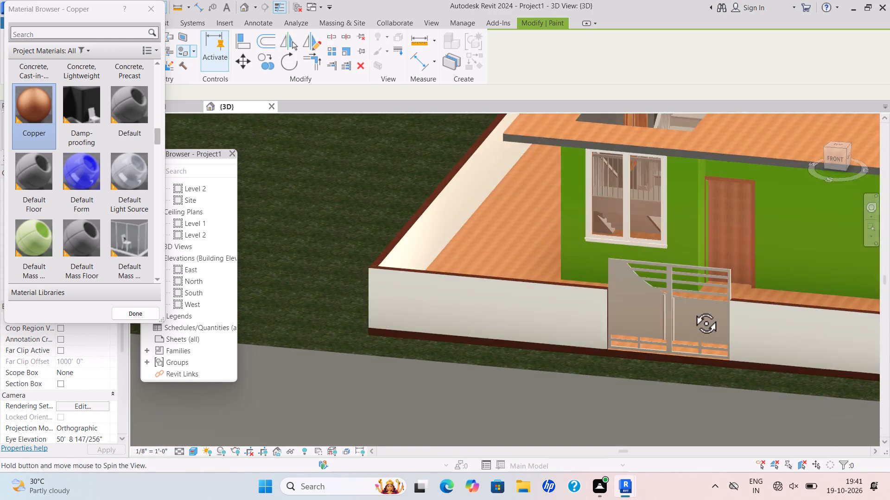
shift+middle_drag(692, 309, 717, 309)
scroll(726, 299, down, 2)
middle_drag(729, 297, 423, 305)
scroll(600, 277, up, 5)
scroll(585, 244, up, 3)
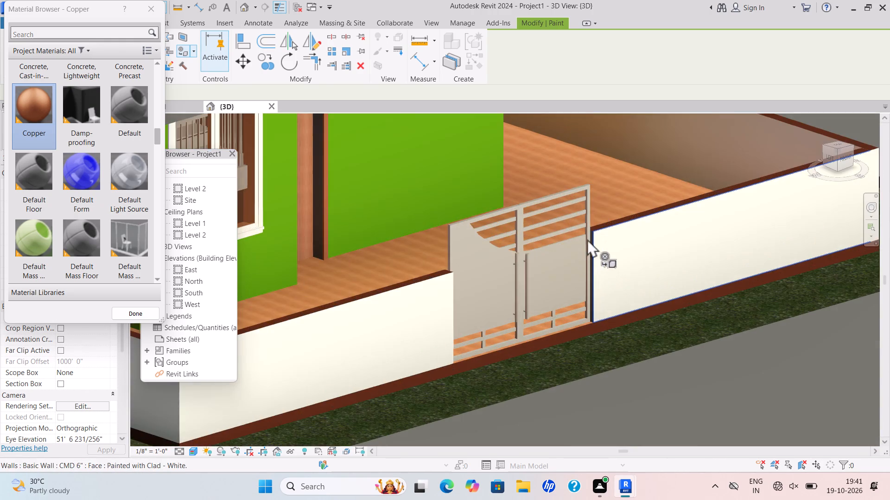
scroll(587, 239, up, 8)
click(602, 225)
scroll(604, 225, down, 11)
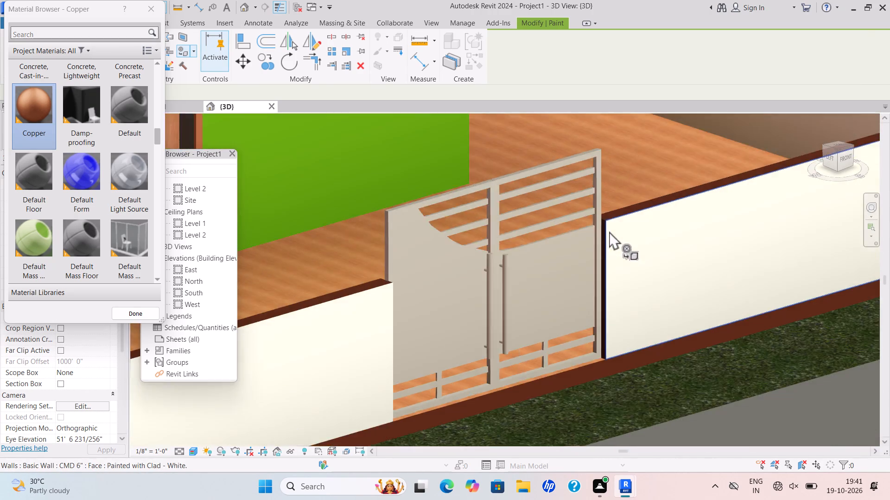
scroll(609, 231, down, 4)
shift+scroll(616, 241, down, 1)
shift+middle_drag(616, 241, 579, 260)
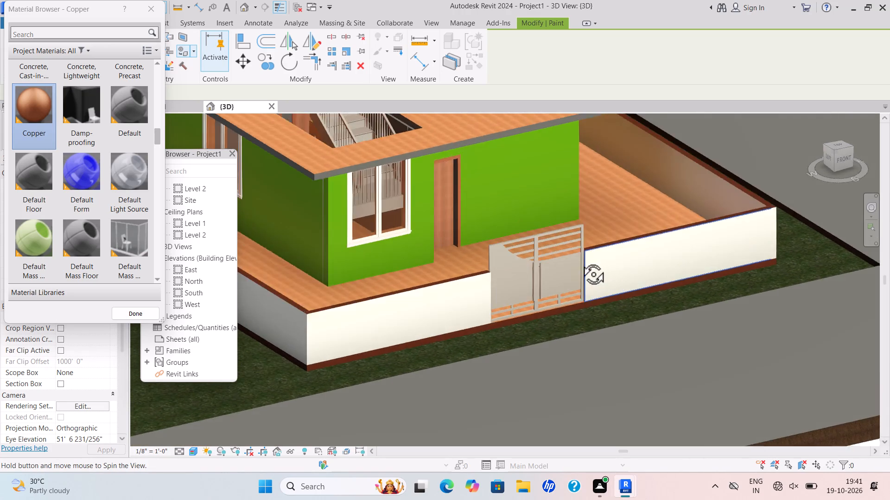
Paint the front and west edge faces of the roof slab with Copper.
shift+middle_drag(579, 260, 545, 269)
scroll(531, 263, down, 2)
shift+middle_drag(529, 261, 533, 200)
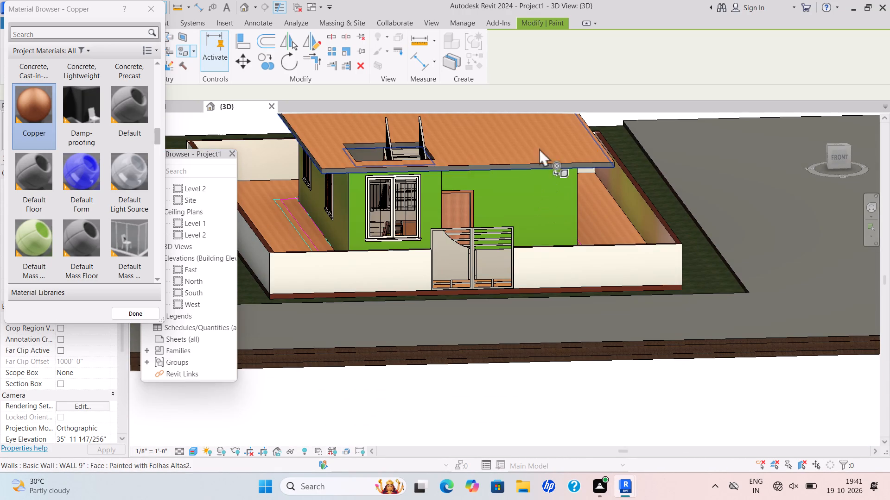
scroll(337, 169, up, 8)
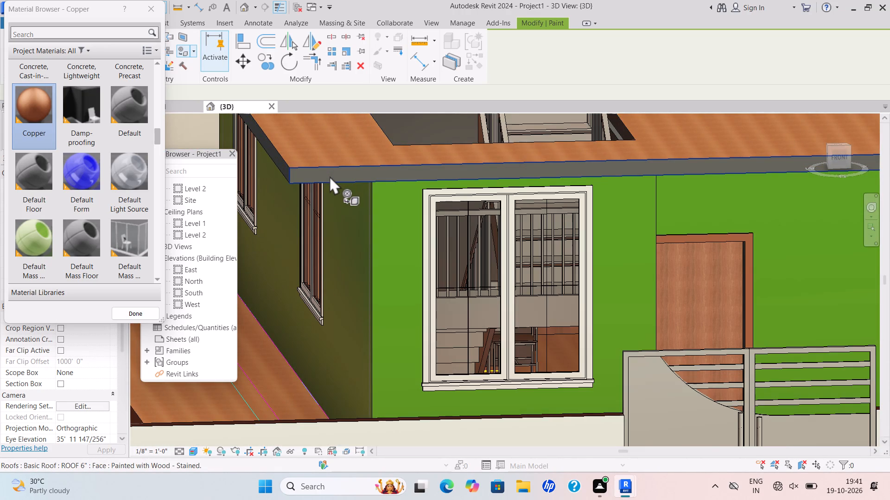
click(330, 176)
scroll(339, 178, down, 5)
shift+middle_drag(343, 182, 366, 185)
shift+scroll(345, 183, down, 1)
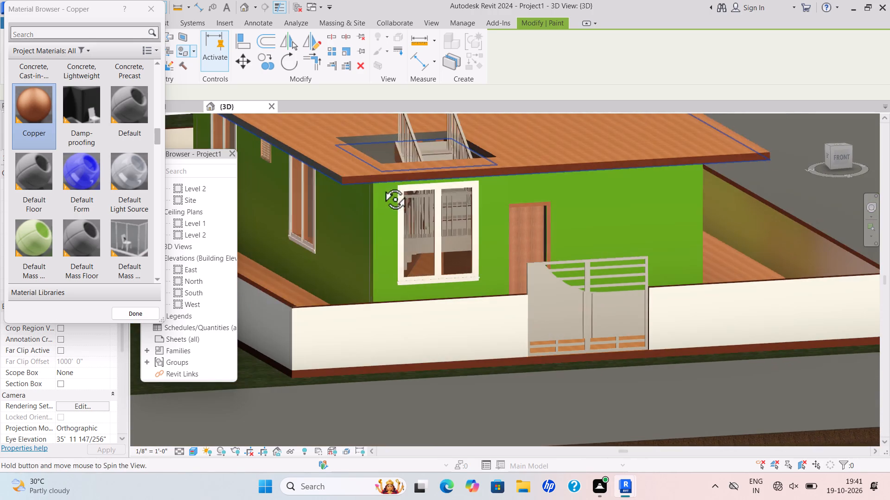
scroll(331, 172, up, 10)
click(357, 186)
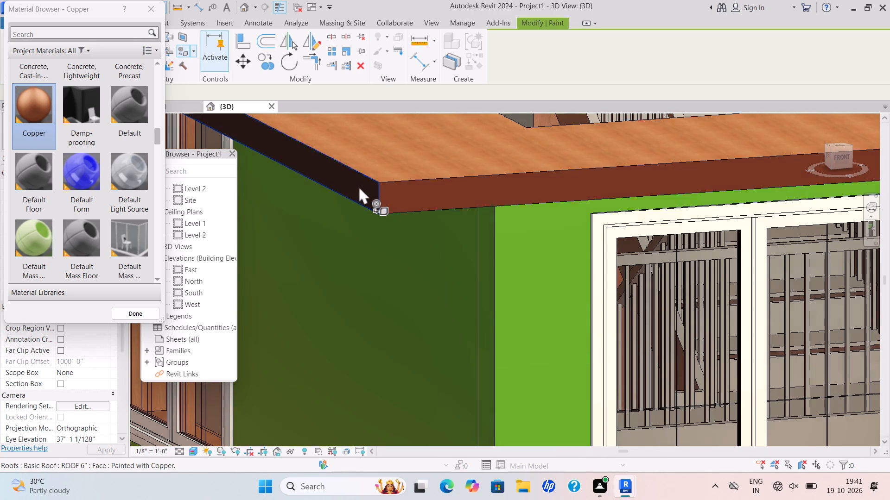
Paint the roof slab's east edge face with Copper.
scroll(359, 186, down, 4)
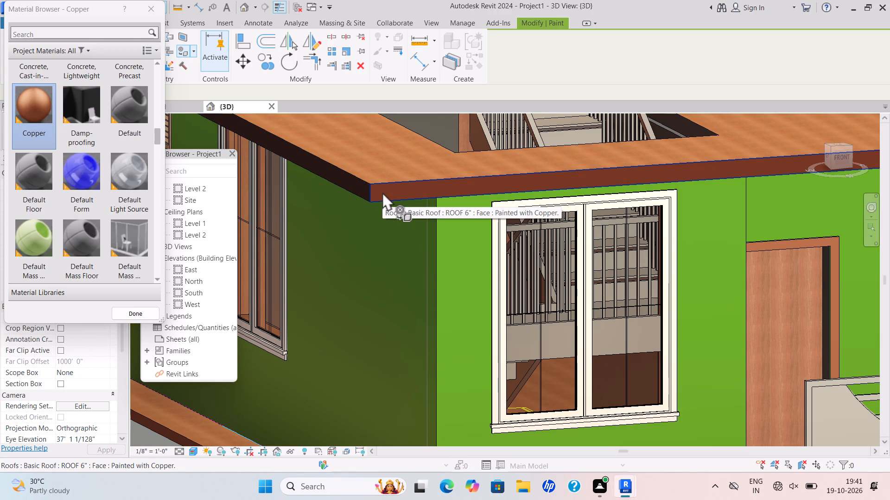
scroll(384, 192, down, 1)
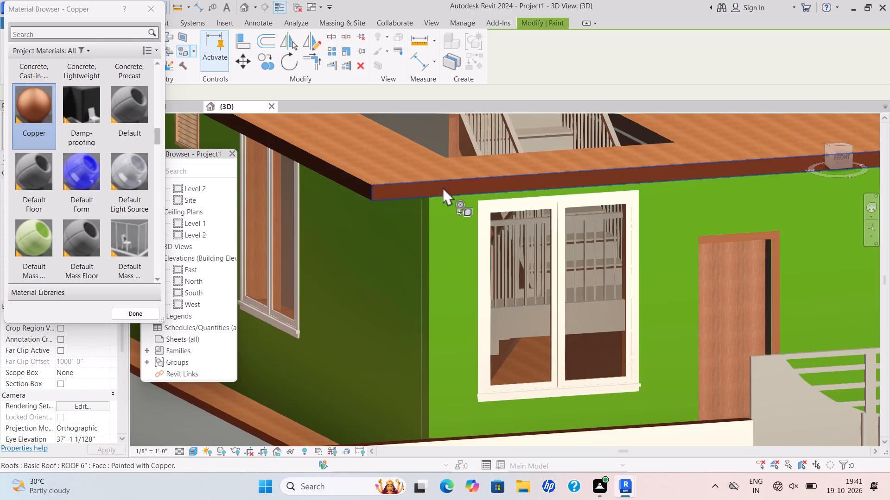
shift+middle_drag(498, 213, 398, 211)
shift+scroll(498, 213, down, 1)
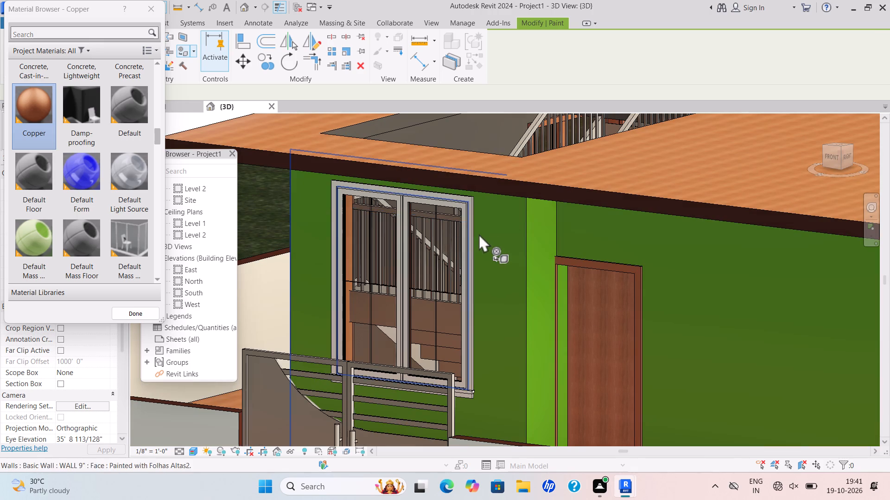
shift+middle_drag(479, 234, 414, 227)
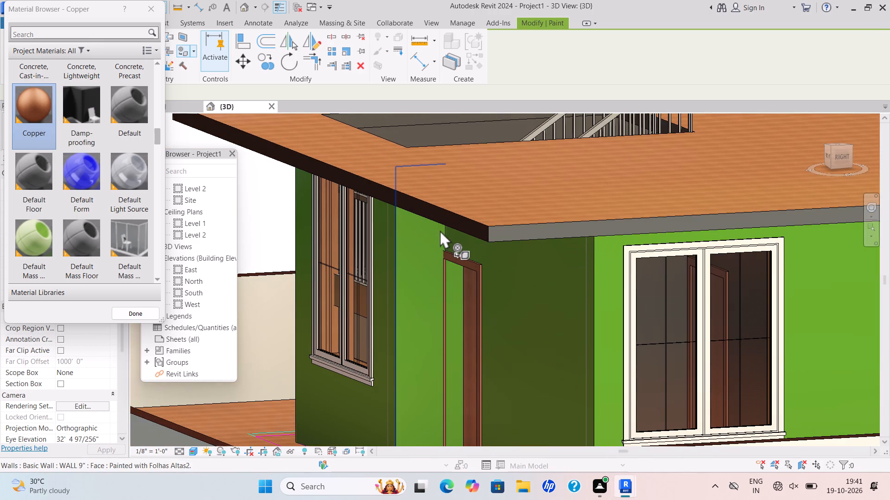
scroll(498, 225, down, 1)
shift+middle_drag(498, 225, 491, 225)
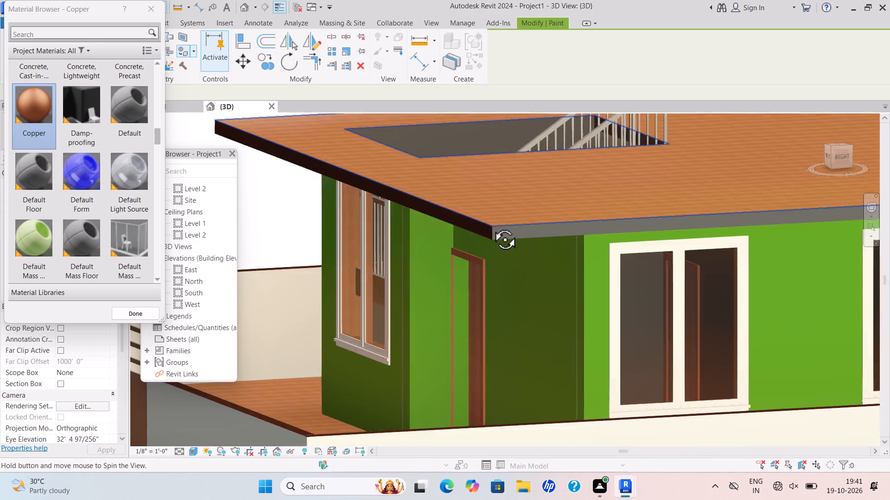
shift+middle_drag(491, 225, 486, 225)
scroll(470, 231, up, 4)
click(470, 231)
scroll(470, 231, down, 4)
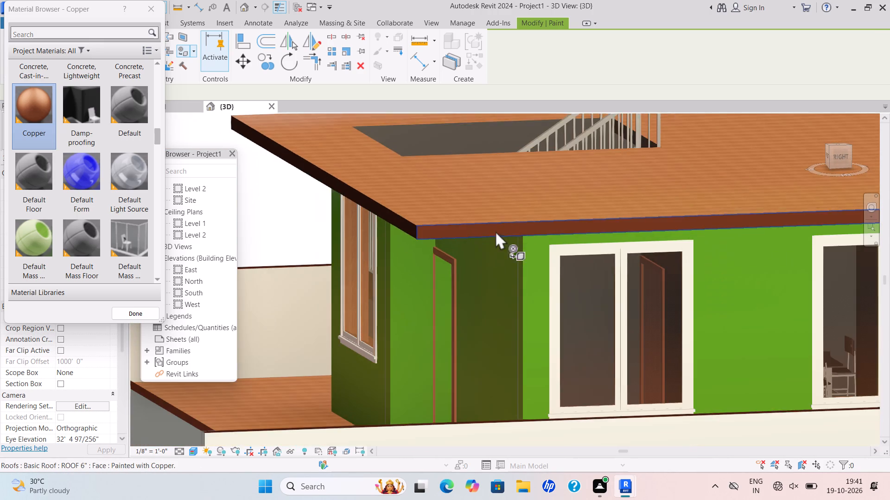
Paint the roof slab's rear edge face with Copper.
shift+scroll(518, 231, down, 1)
shift+middle_drag(518, 231, 407, 234)
scroll(457, 245, down, 2)
shift+middle_drag(461, 247, 408, 237)
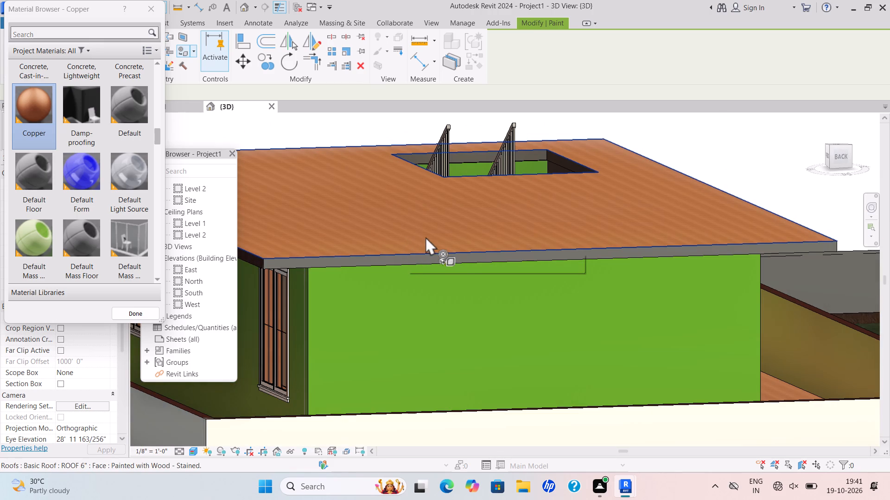
scroll(299, 260, up, 6)
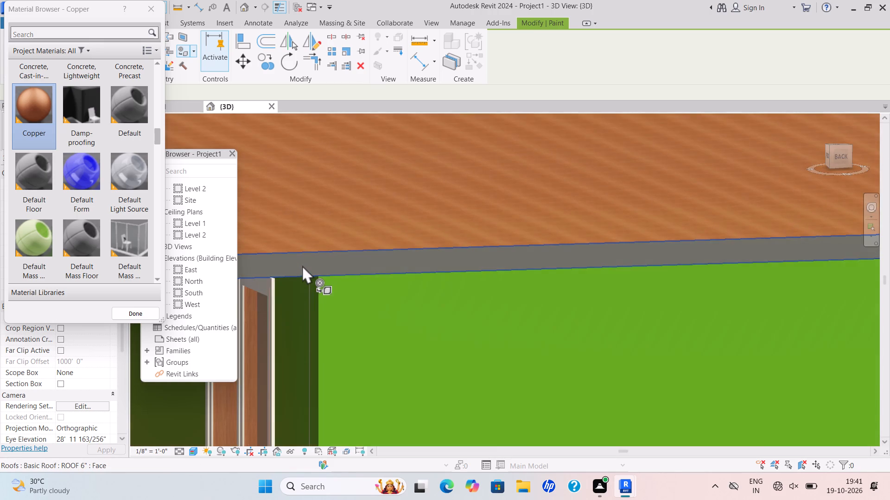
click(302, 265)
scroll(306, 265, down, 8)
shift+middle_drag(338, 256, 358, 303)
shift+scroll(357, 302, down, 1)
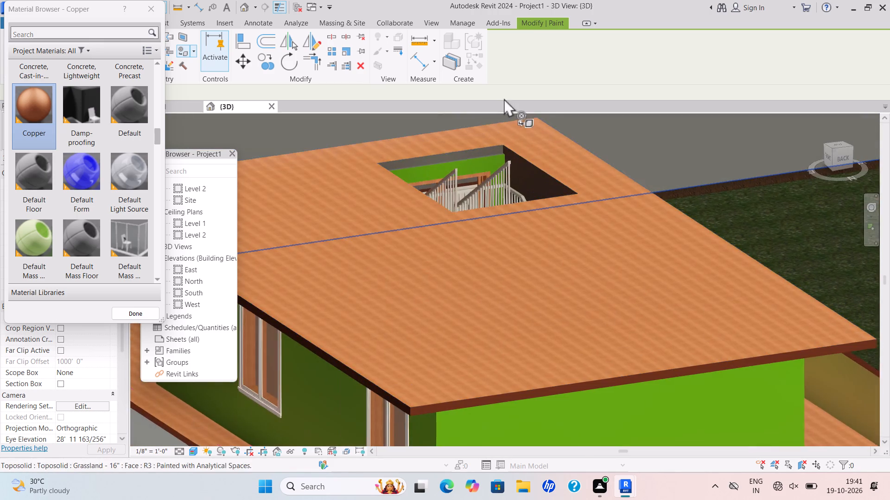
Paint the front edge face of the roof's stair opening and the wall-top strip beneath it with Copper.
scroll(476, 150, up, 11)
click(474, 160)
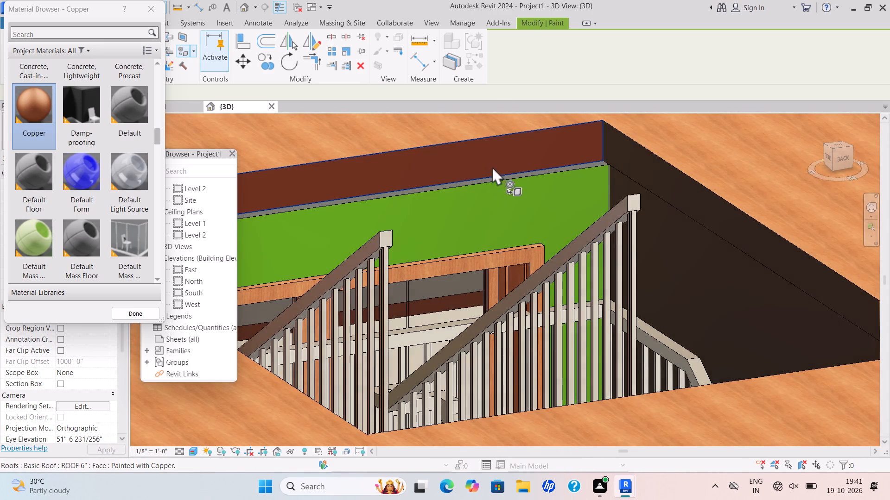
scroll(503, 172, up, 9)
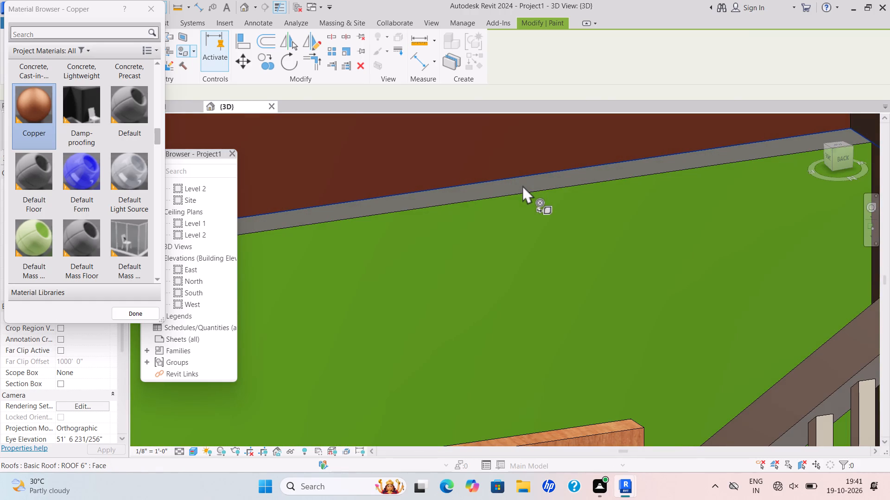
scroll(520, 186, up, 2)
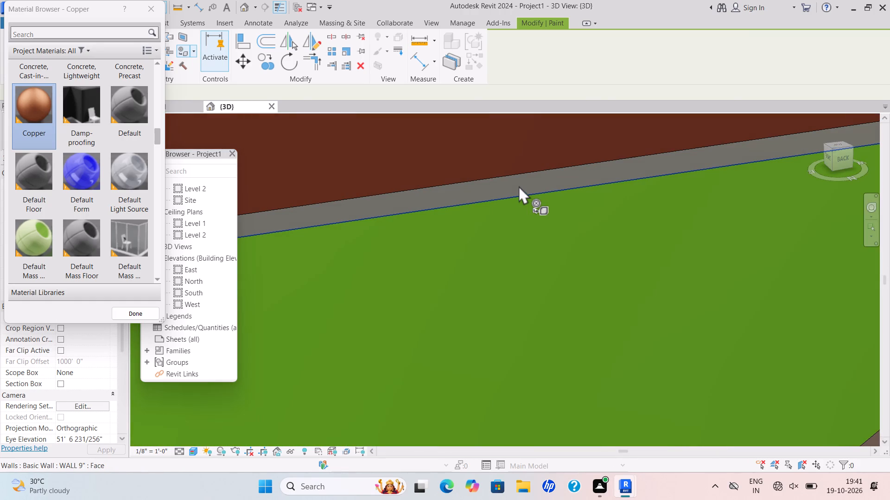
scroll(519, 186, up, 2)
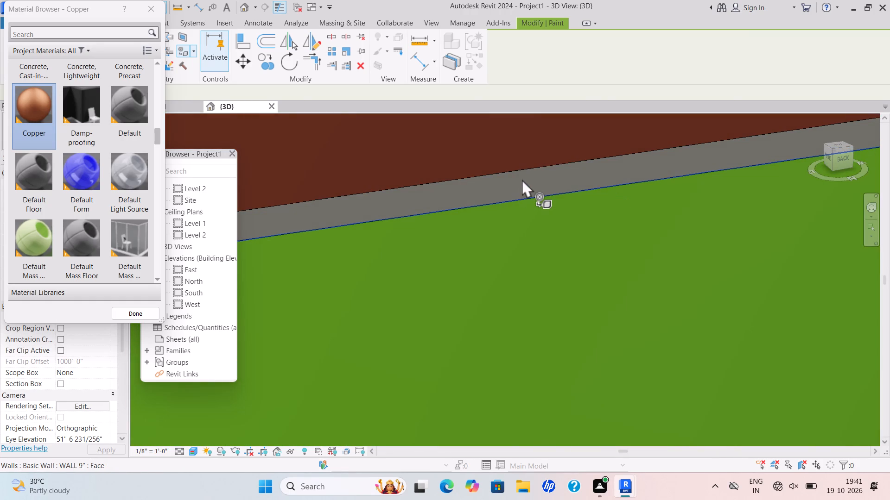
click(522, 179)
scroll(522, 179, down, 7)
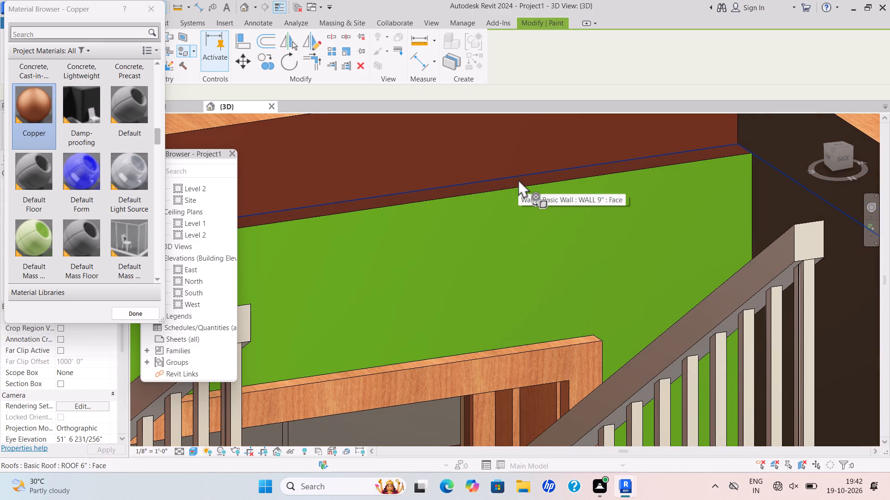
scroll(518, 179, down, 4)
Paint the stair opening's west roof edge and the inner faces of the west and front walls beneath it with Copper.
middle_drag(518, 179, 393, 213)
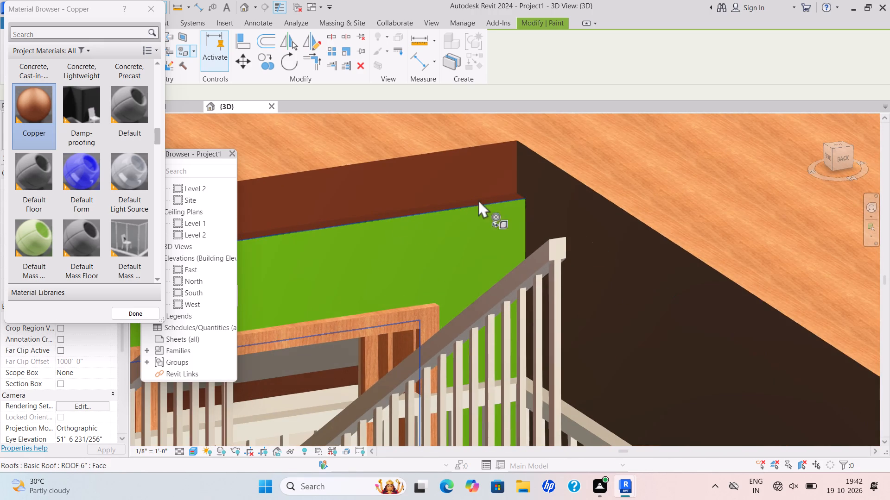
click(542, 185)
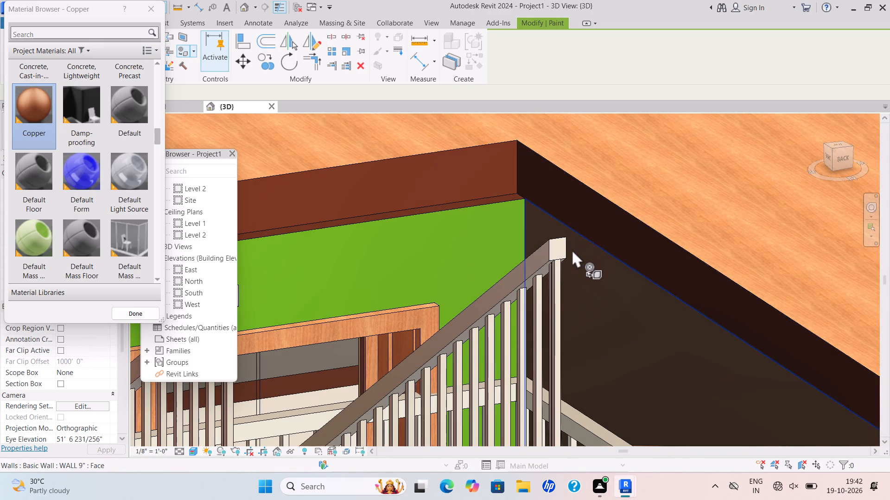
click(572, 250)
scroll(565, 251, down, 5)
click(525, 237)
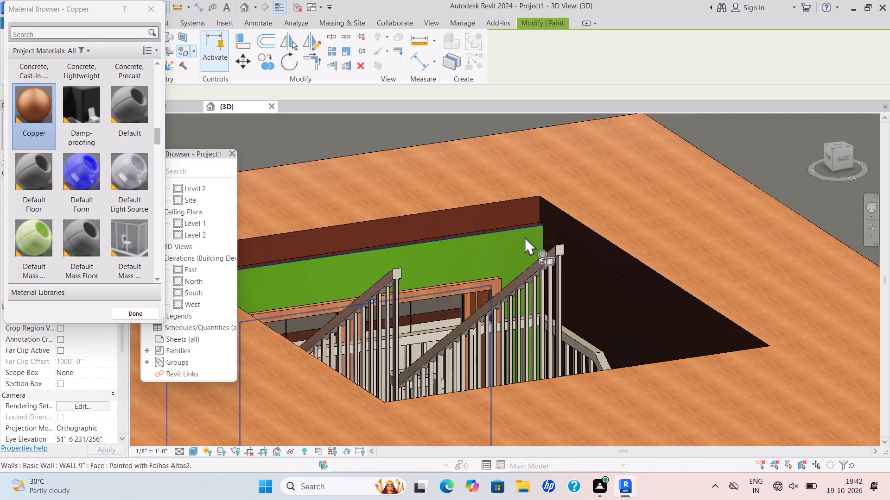
Paint the rear edge face of the roof's stair opening with Copper.
scroll(522, 237, down, 8)
shift+middle_drag(511, 258, 523, 268)
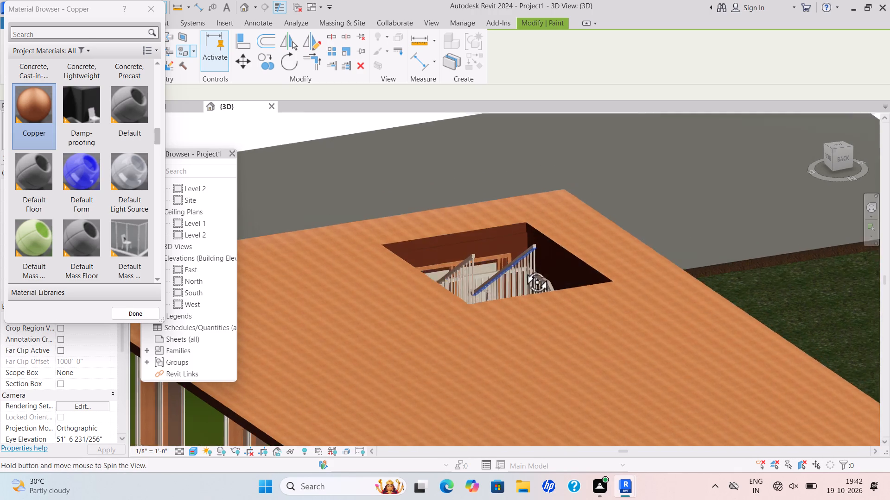
shift+middle_drag(523, 268, 620, 251)
shift+middle_drag(601, 270, 635, 267)
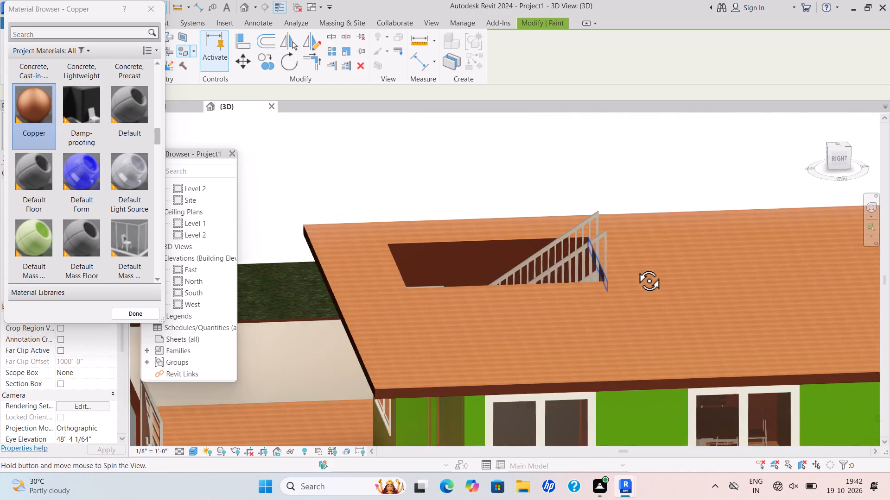
shift+middle_drag(635, 267, 641, 259)
shift+middle_drag(553, 259, 590, 274)
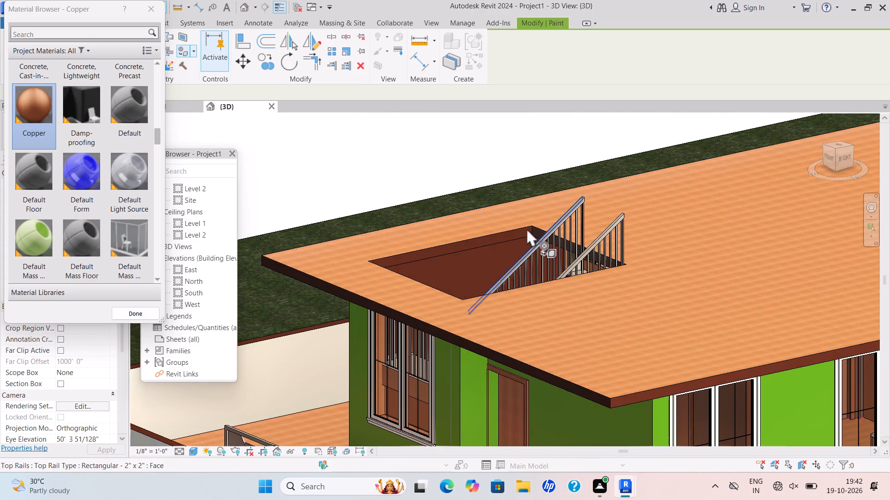
middle_drag(523, 236, 574, 250)
scroll(552, 212, up, 5)
scroll(557, 269, up, 3)
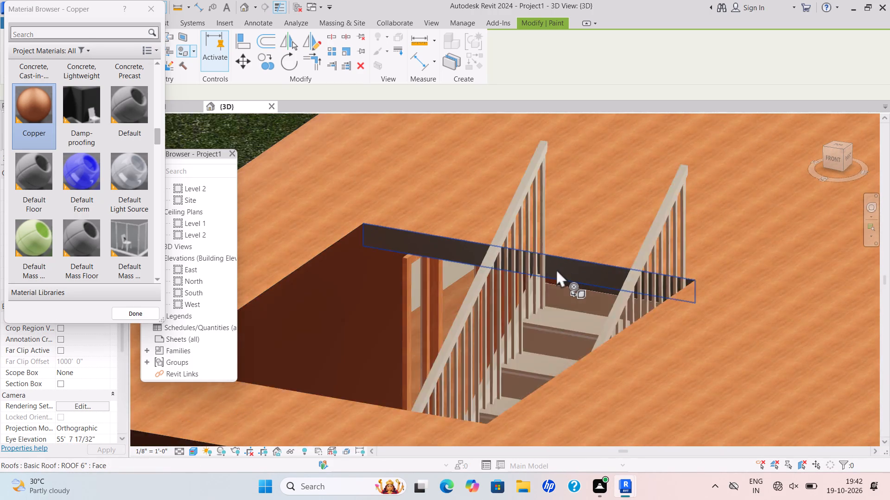
scroll(556, 269, up, 2)
click(559, 268)
Paint the east edge face of the roof's stair opening with Copper.
scroll(556, 267, down, 5)
shift+middle_drag(548, 270, 567, 270)
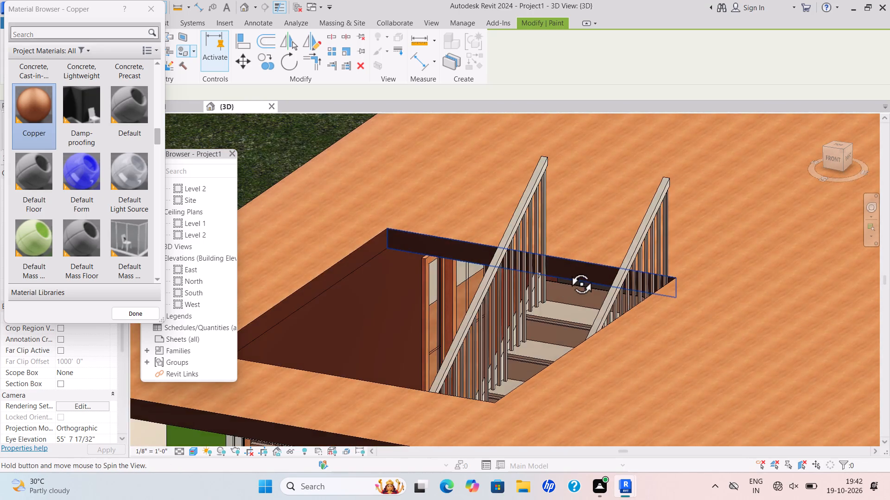
shift+middle_drag(567, 270, 642, 240)
scroll(578, 312, up, 4)
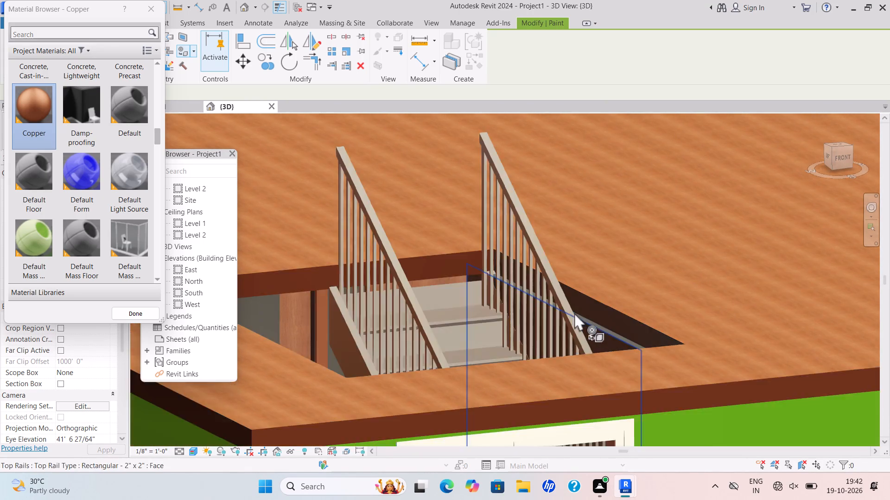
scroll(574, 312, up, 2)
click(598, 294)
Paint the exposed top faces of the 4.5" and 9" walls along the stair opening's east side with Copper.
scroll(594, 294, down, 3)
shift+middle_drag(591, 300, 604, 316)
shift+scroll(604, 316, down, 1)
scroll(615, 301, down, 3)
middle_drag(606, 306, 591, 203)
shift+middle_drag(575, 281, 591, 327)
shift+scroll(575, 288, down, 1)
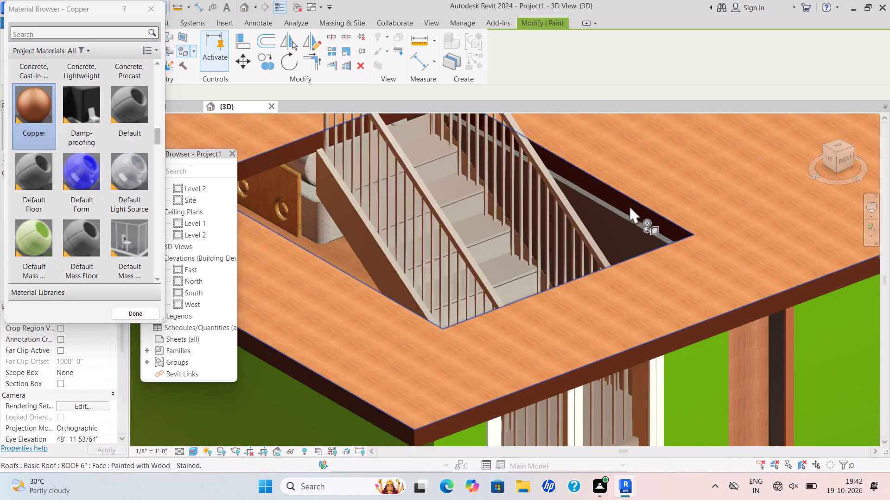
scroll(629, 206, up, 9)
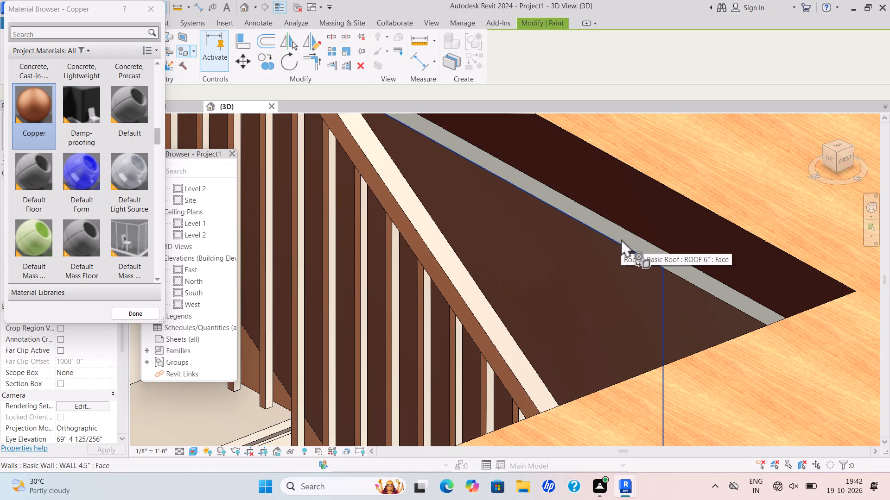
click(634, 244)
click(687, 269)
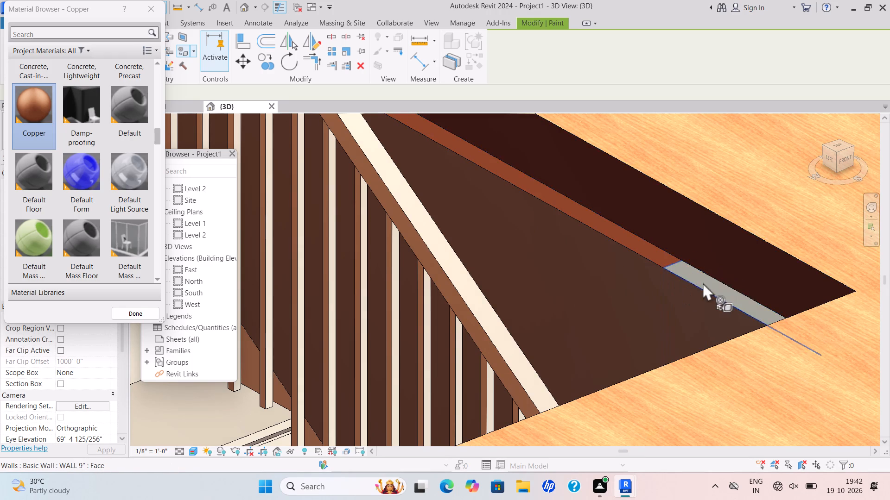
scroll(701, 282, up, 4)
click(699, 281)
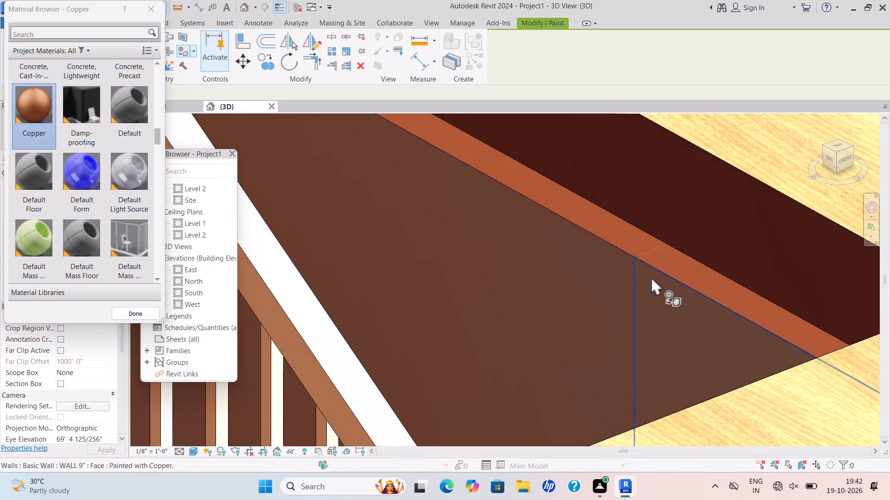
Paint the inner wall faces below the stair opening's east side with Copper and finish painting.
scroll(623, 274, down, 7)
click(571, 275)
scroll(626, 292, up, 4)
click(638, 288)
scroll(633, 287, down, 10)
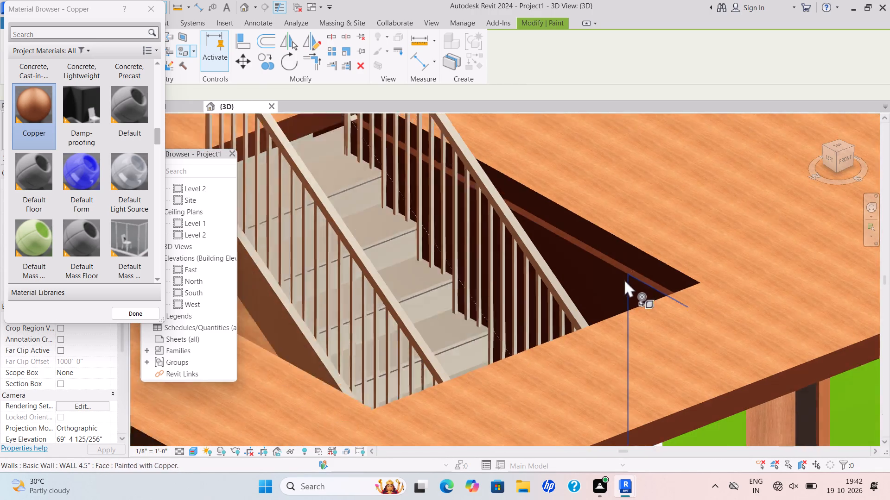
scroll(626, 275, down, 2)
shift+middle_drag(623, 281, 658, 266)
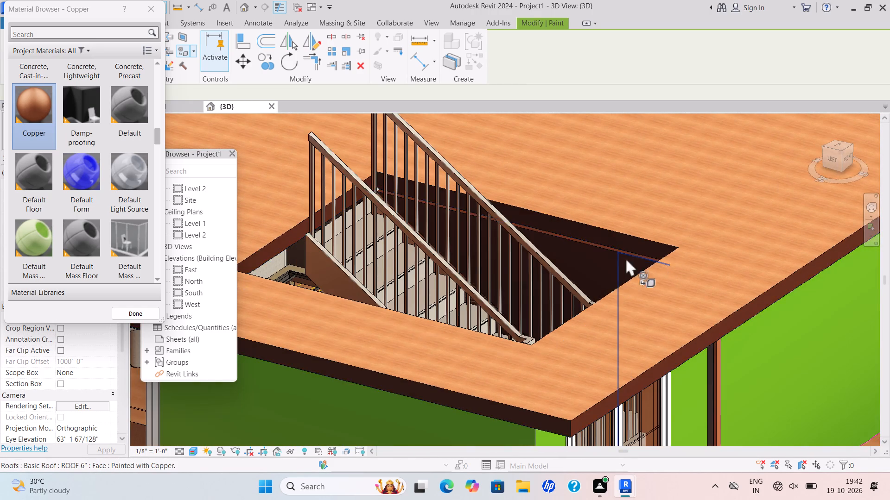
shift+scroll(623, 262, down, 1)
shift+middle_drag(622, 264, 521, 281)
scroll(540, 214, up, 3)
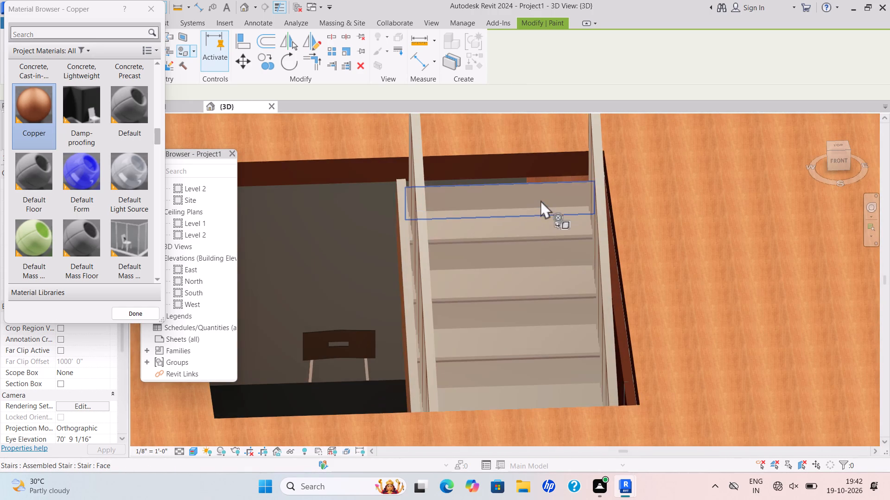
key(Escape)
key(Escape)
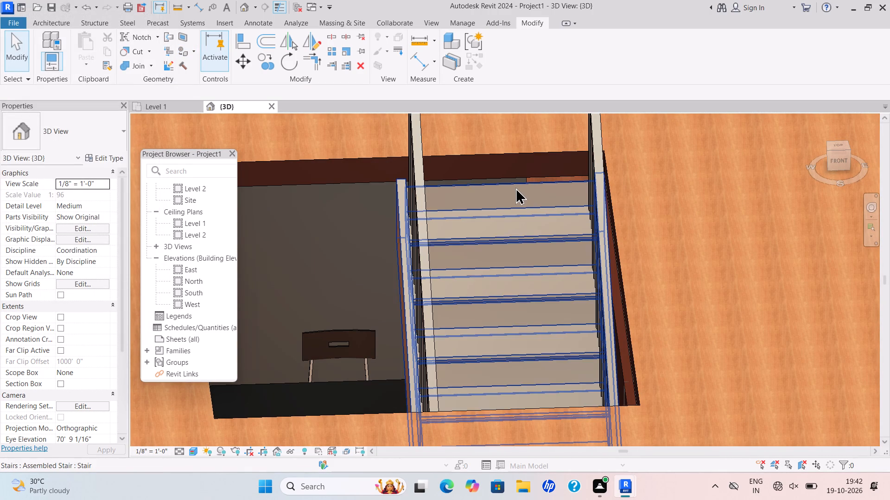
Set the assembled stair's desired number of risers to 14.
click(516, 187)
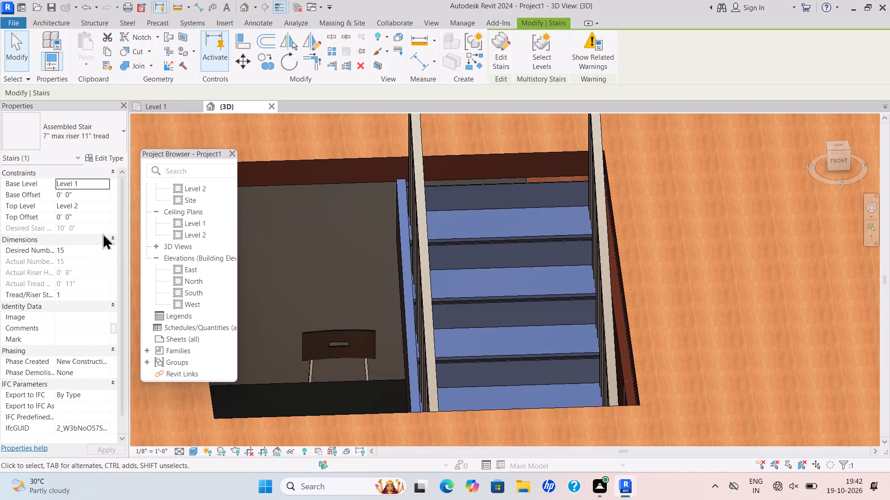
click(103, 251)
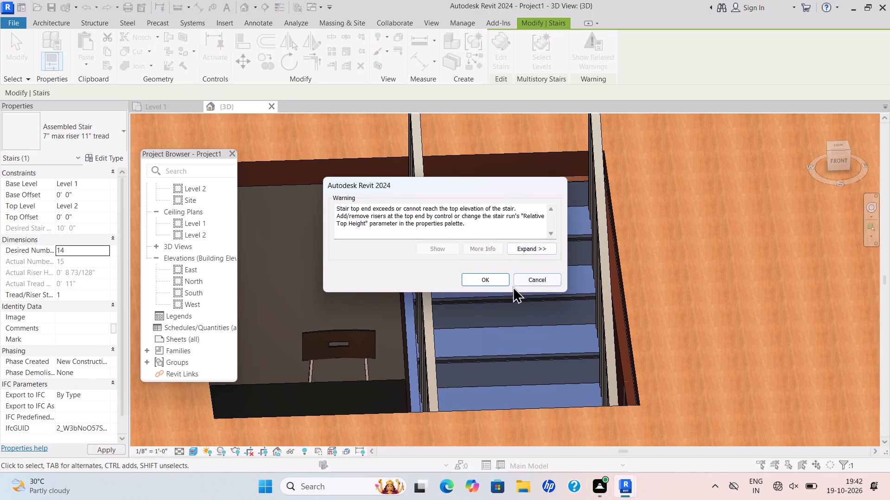
click(497, 281)
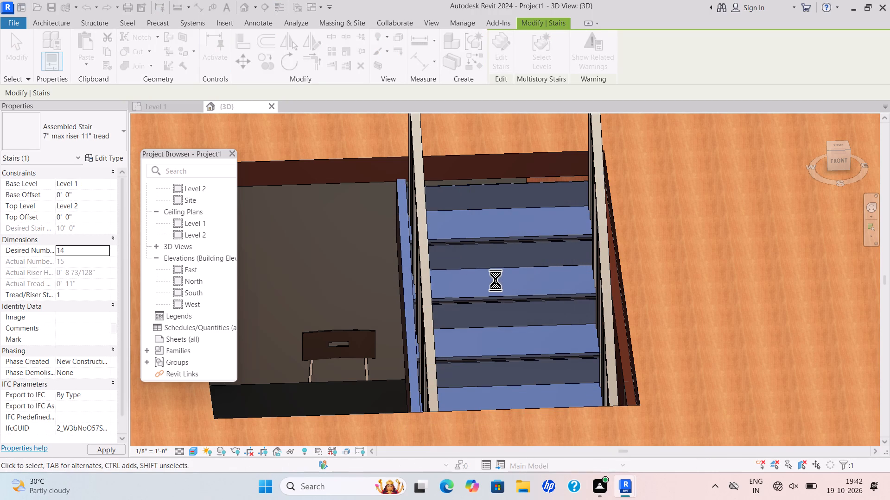
key(Escape)
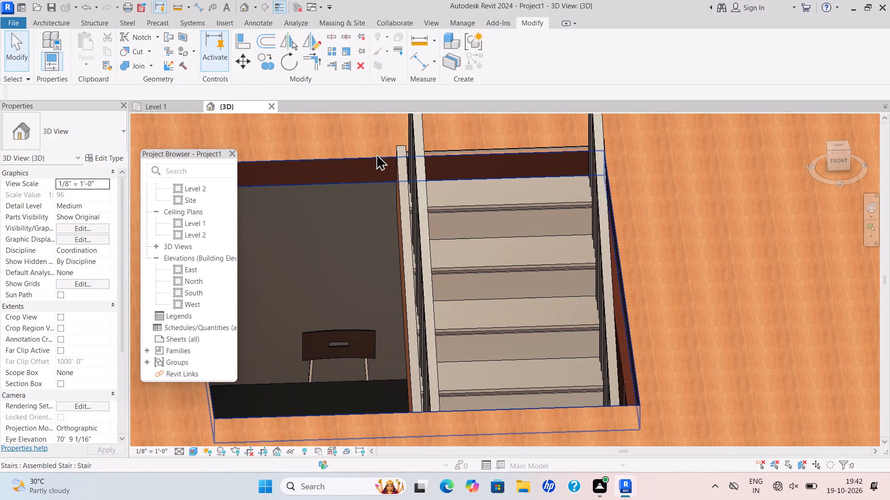
Start a railing path sketch in the Level 1 plan, with base level Level 2 and base offset 6".
click(176, 105)
scroll(414, 238, down, 2)
click(224, 105)
scroll(467, 194, down, 10)
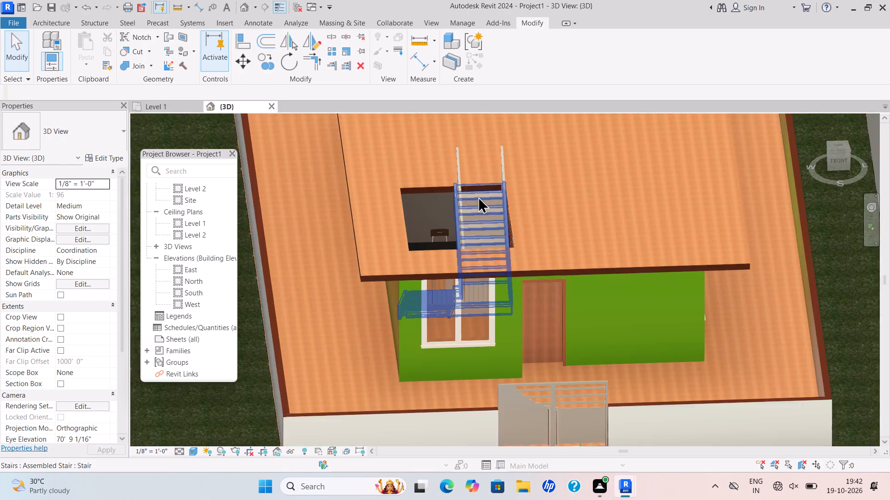
scroll(478, 196, down, 2)
click(156, 108)
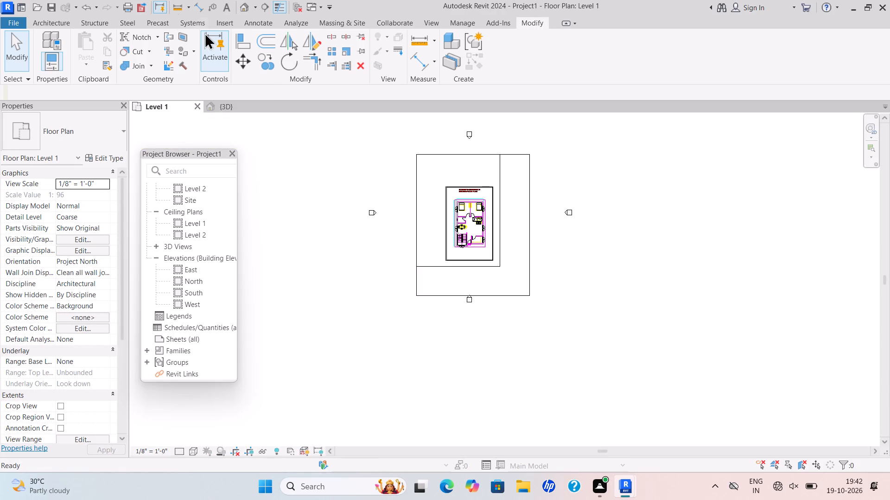
click(56, 23)
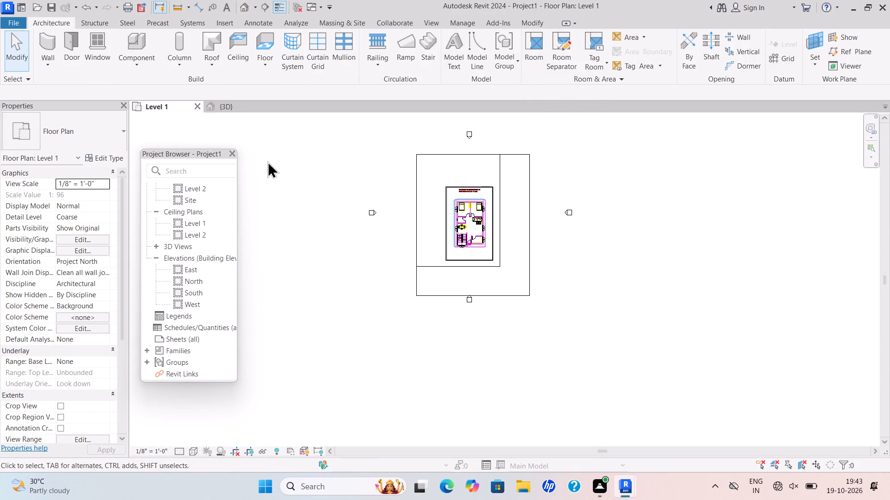
click(379, 68)
click(388, 79)
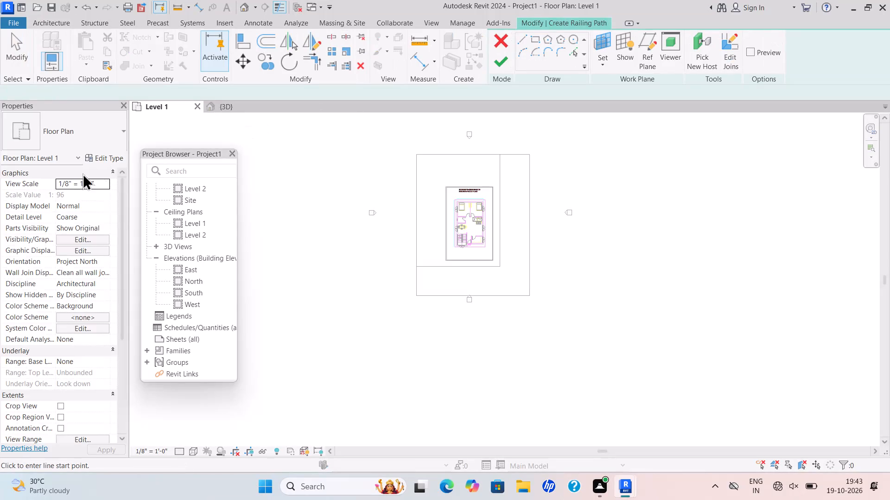
click(114, 181)
click(104, 211)
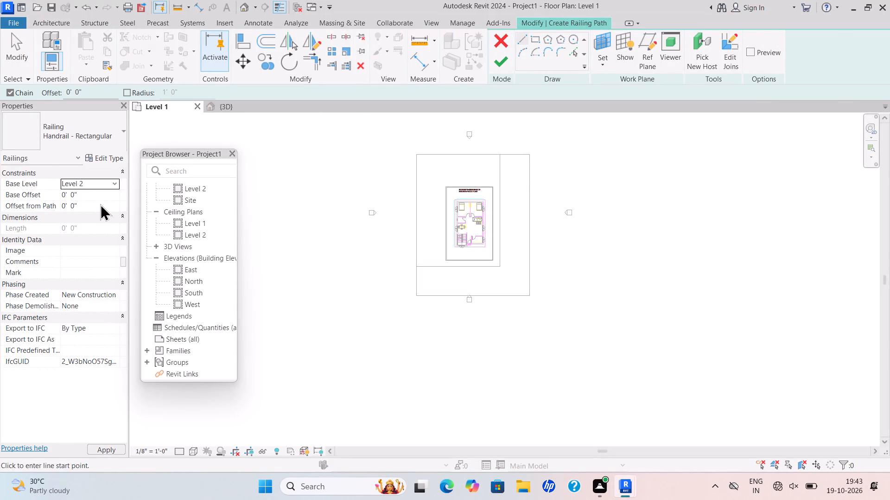
drag(98, 195, 66, 201)
key(BackSpace)
text(6')
key(BackSpace)
key(shift+quotedbl)
key(Return)
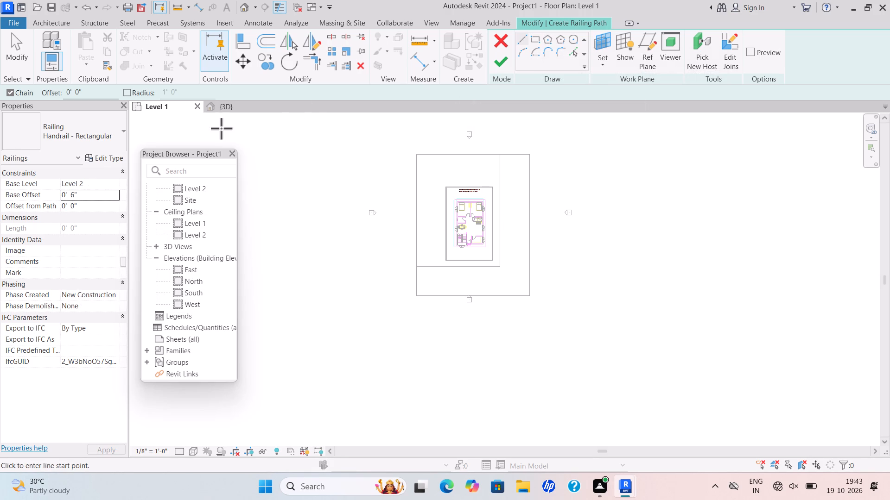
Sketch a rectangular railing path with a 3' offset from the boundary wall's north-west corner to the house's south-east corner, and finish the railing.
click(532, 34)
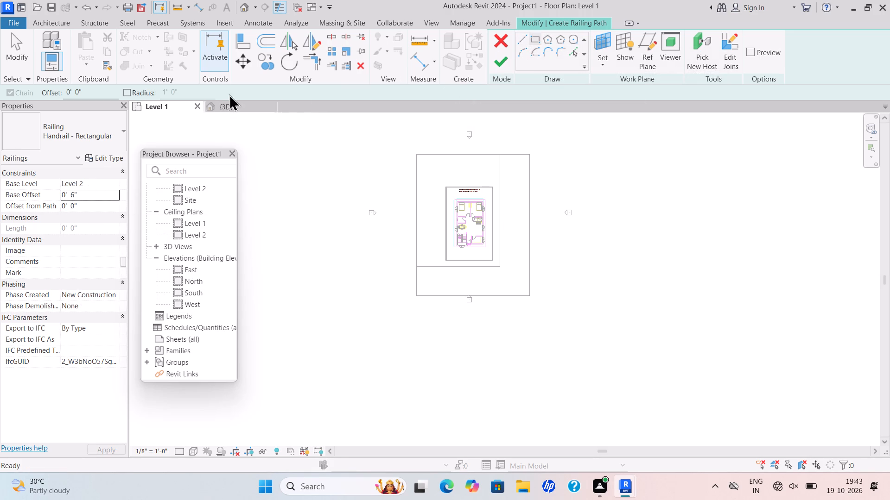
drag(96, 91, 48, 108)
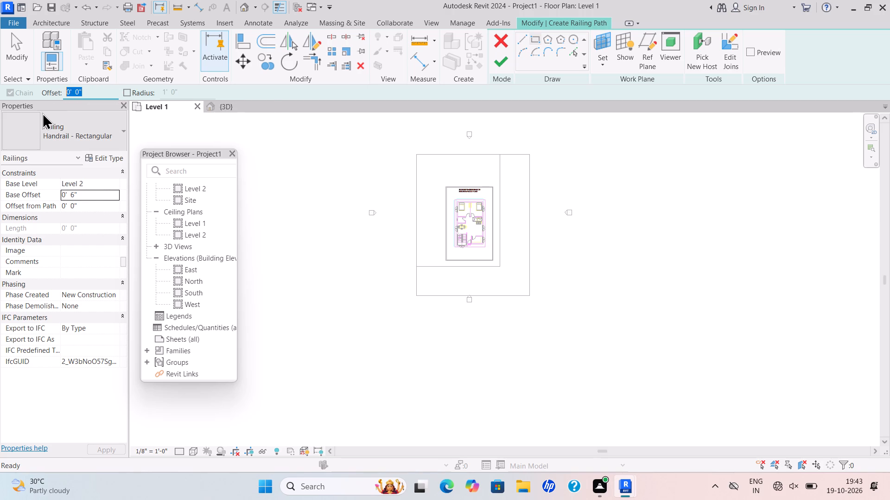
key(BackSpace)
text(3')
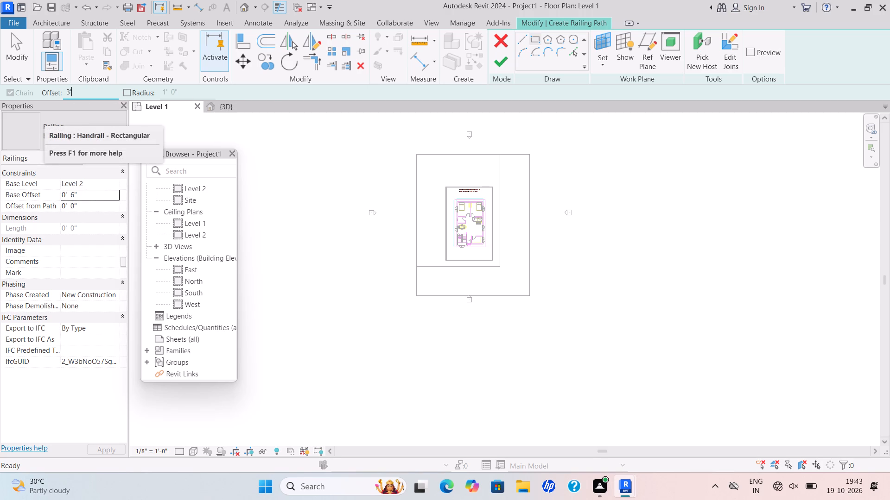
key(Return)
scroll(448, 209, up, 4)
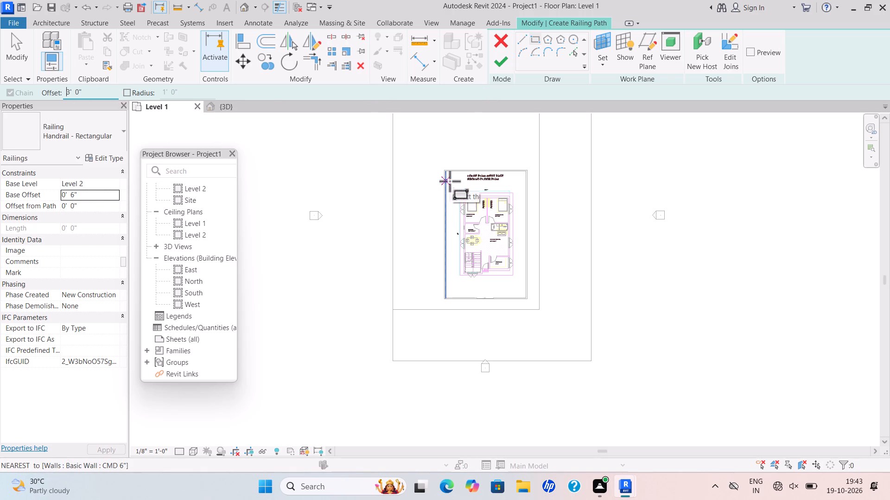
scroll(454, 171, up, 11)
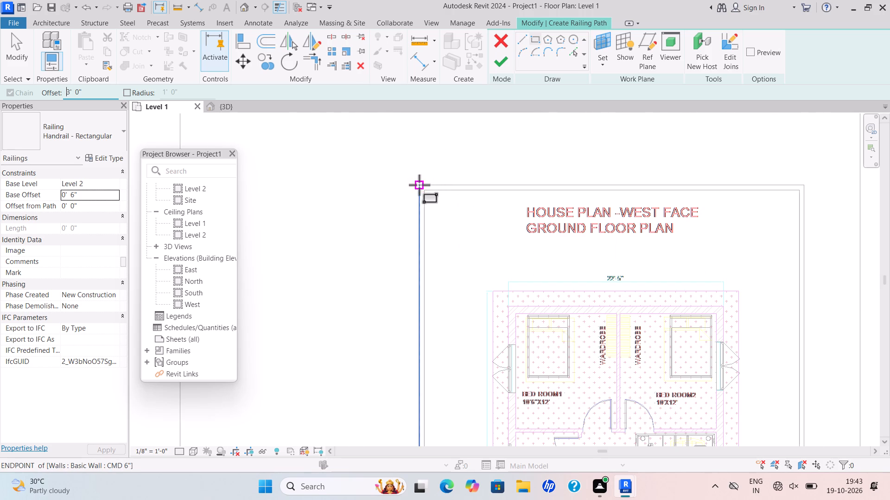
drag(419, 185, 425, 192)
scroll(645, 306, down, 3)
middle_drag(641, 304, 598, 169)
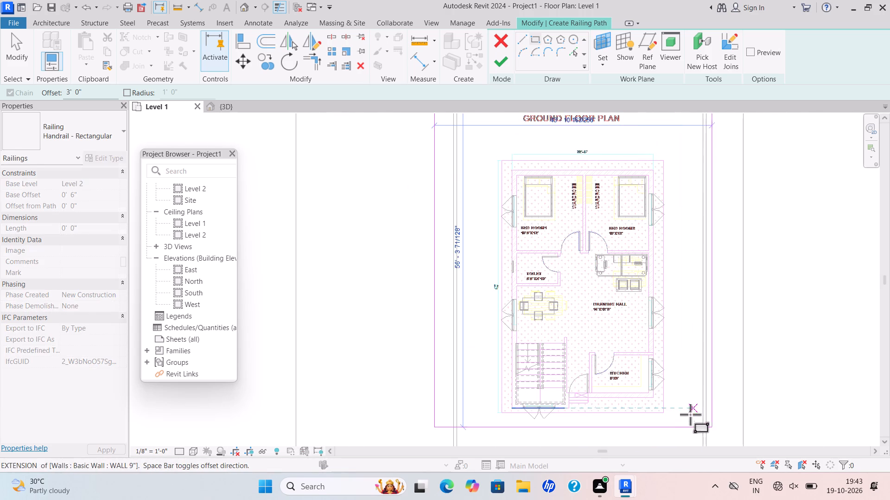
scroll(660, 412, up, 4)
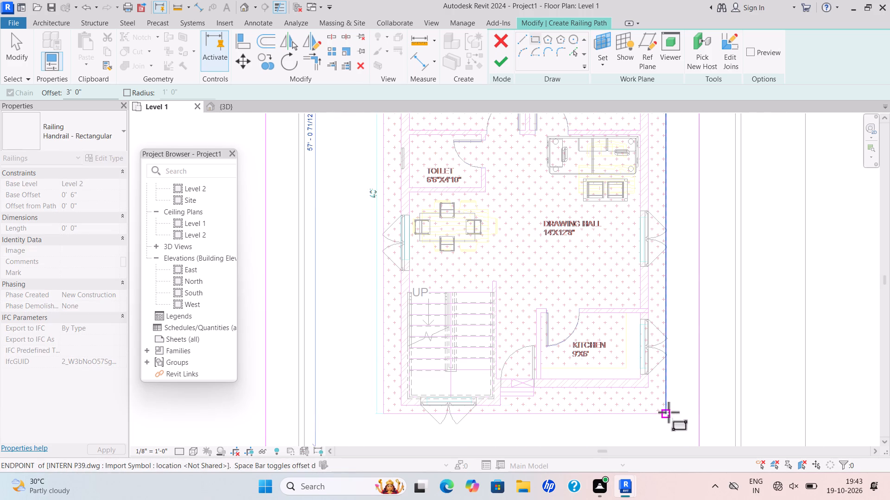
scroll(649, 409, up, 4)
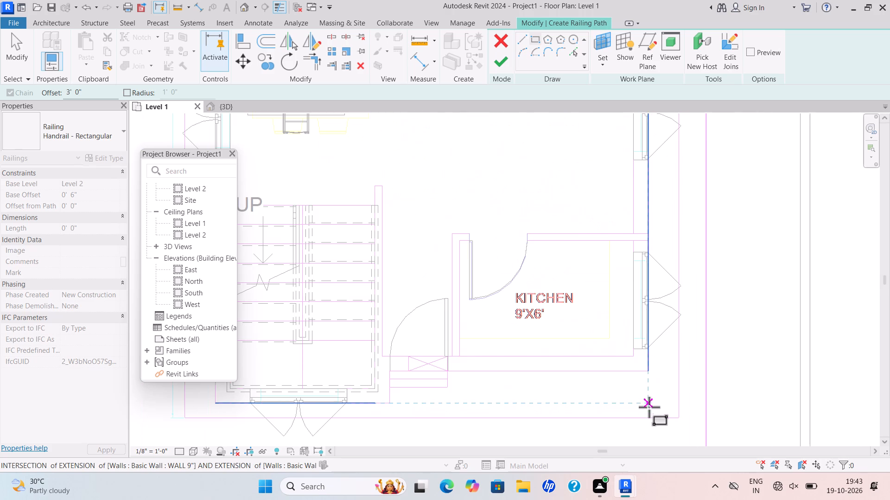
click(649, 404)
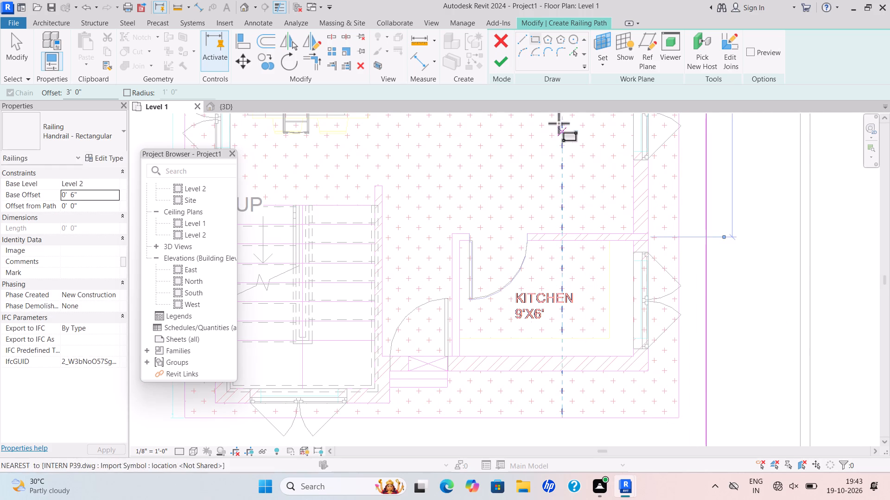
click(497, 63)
Examine the new railing's position around the roof and stair opening in the 3D view.
click(248, 106)
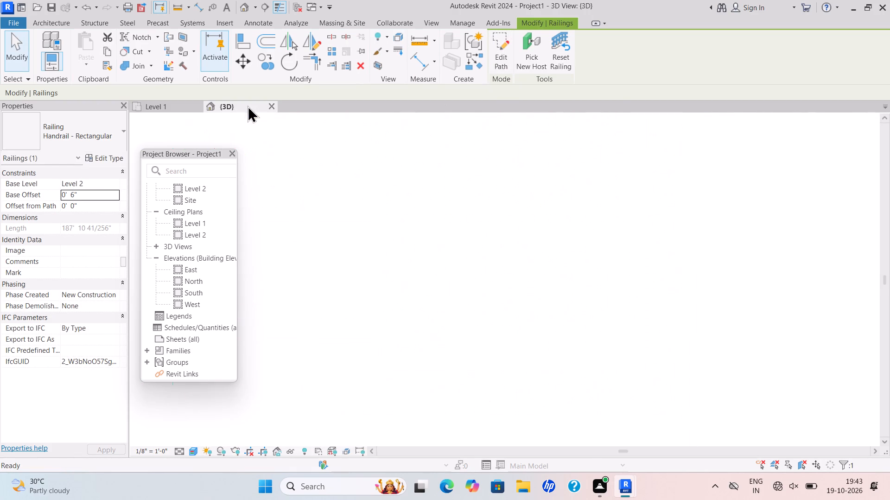
scroll(446, 178, down, 2)
key(Escape)
scroll(535, 199, down, 3)
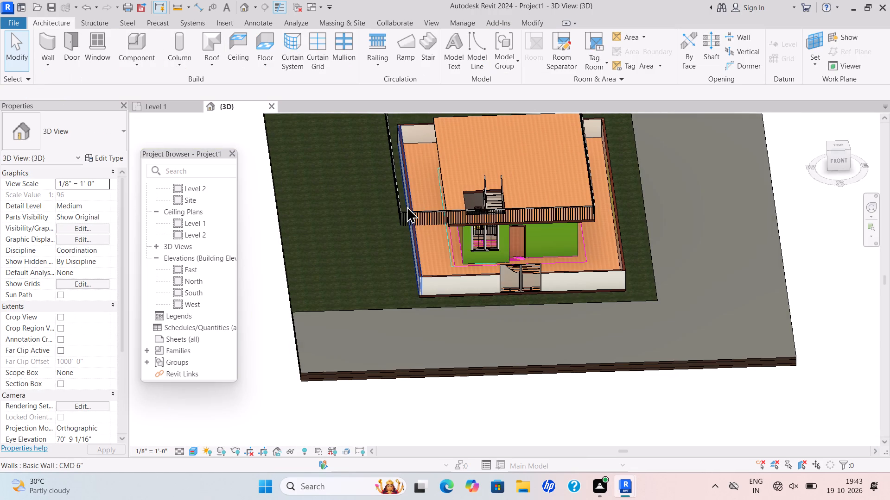
middle_drag(480, 217, 511, 146)
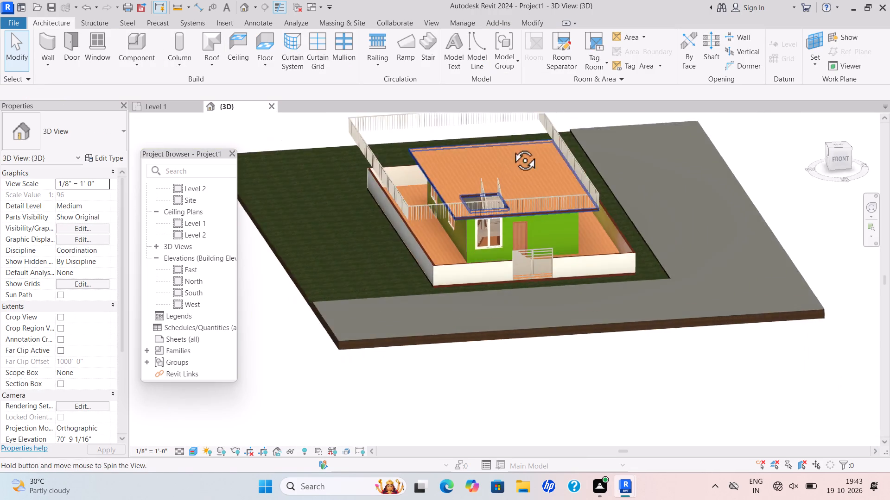
middle_drag(511, 146, 515, 139)
scroll(496, 181, up, 11)
shift+middle_drag(539, 199, 507, 261)
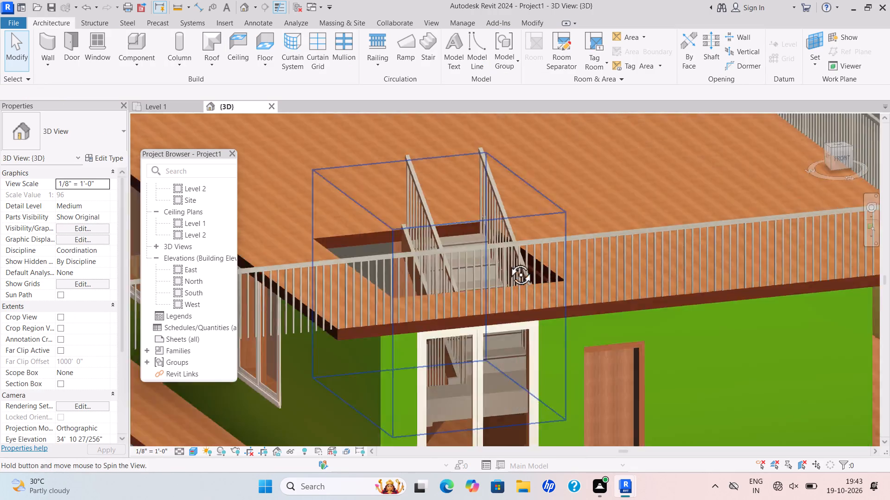
shift+middle_drag(507, 261, 498, 264)
shift+scroll(499, 264, down, 8)
scroll(494, 243, down, 2)
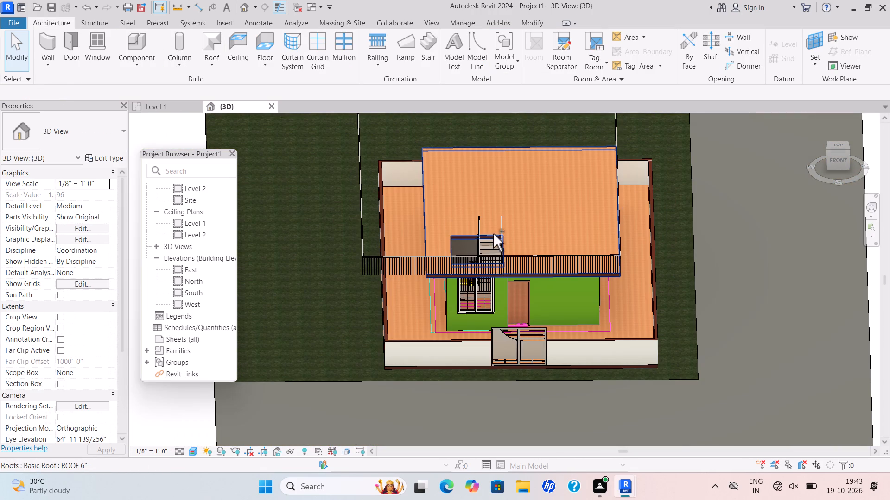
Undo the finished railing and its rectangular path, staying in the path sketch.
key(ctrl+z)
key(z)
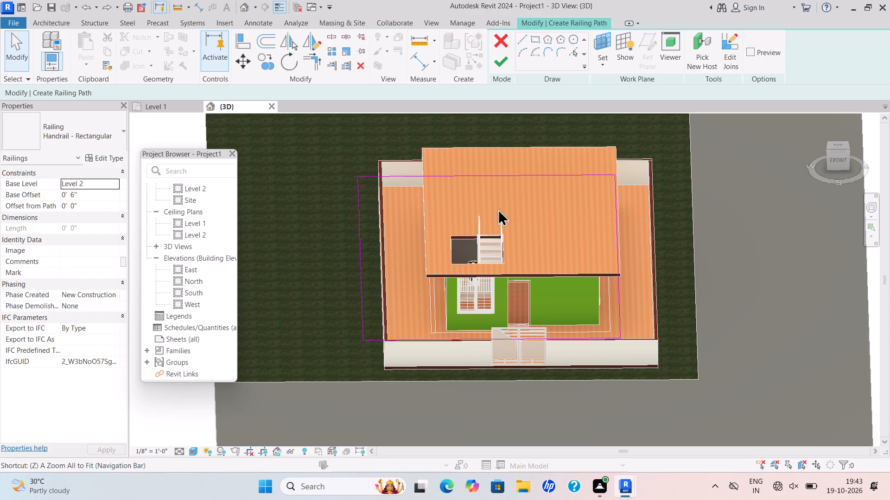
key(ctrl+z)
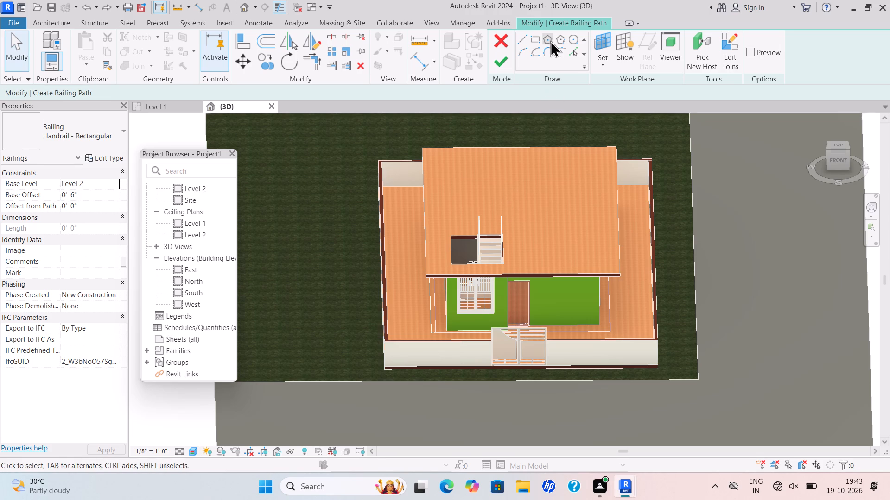
Sketch a rectangular railing path in the Level 1 plan with a 3' offset, from the CAD outline's north-west corner to the house's south-east corner, and finish the railing.
click(533, 39)
click(174, 109)
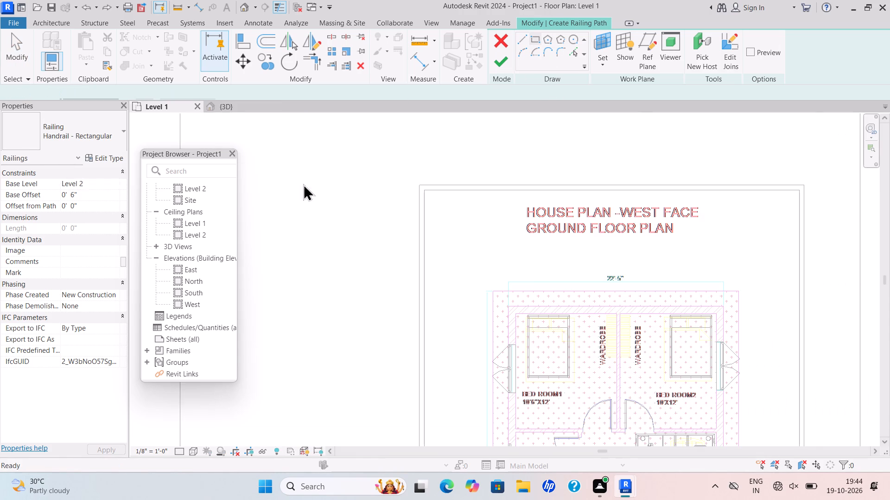
scroll(514, 278, down, 5)
middle_drag(511, 276, 481, 225)
drag(102, 81, 70, 97)
drag(95, 92, 59, 102)
key(BackSpace)
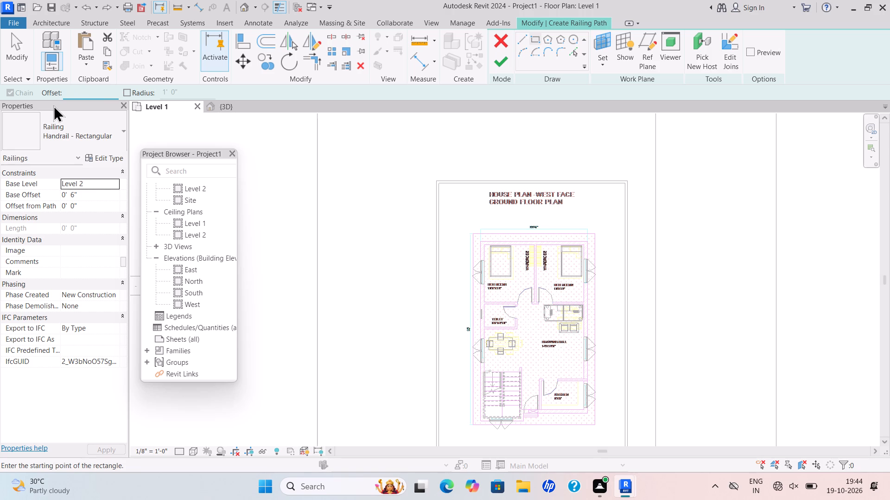
text(3')
key(Return)
scroll(465, 267, up, 3)
scroll(477, 265, down, 1)
middle_drag(477, 265, 460, 216)
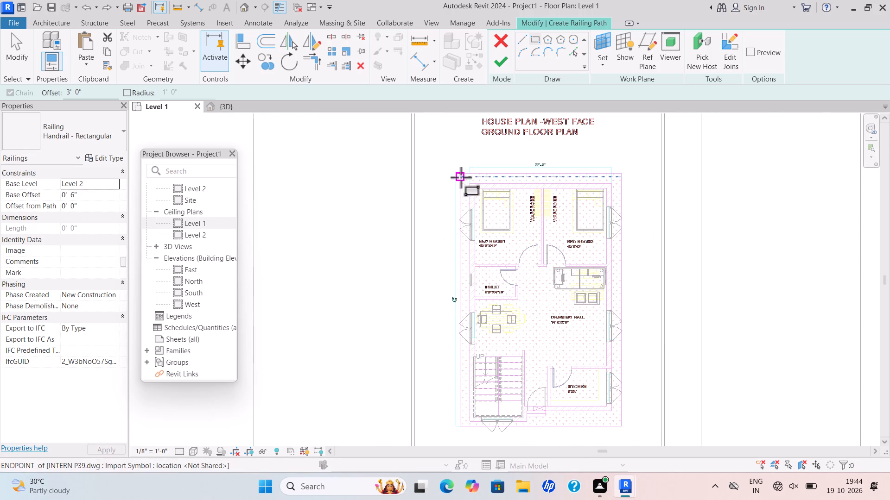
scroll(461, 179, up, 4)
click(457, 167)
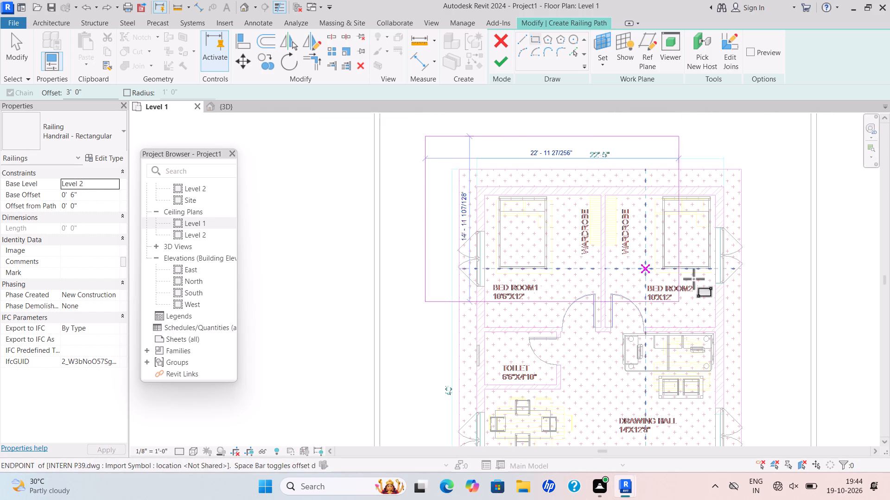
scroll(718, 329, down, 2)
middle_drag(712, 326, 606, 164)
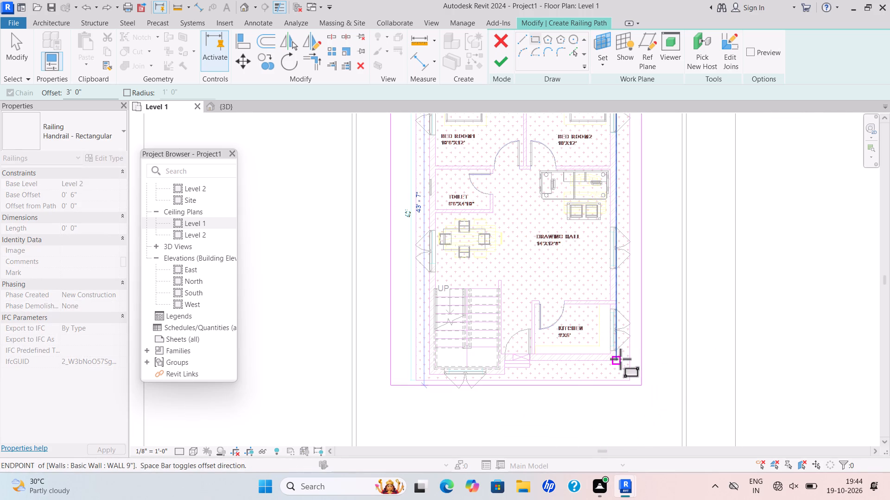
scroll(623, 374, up, 6)
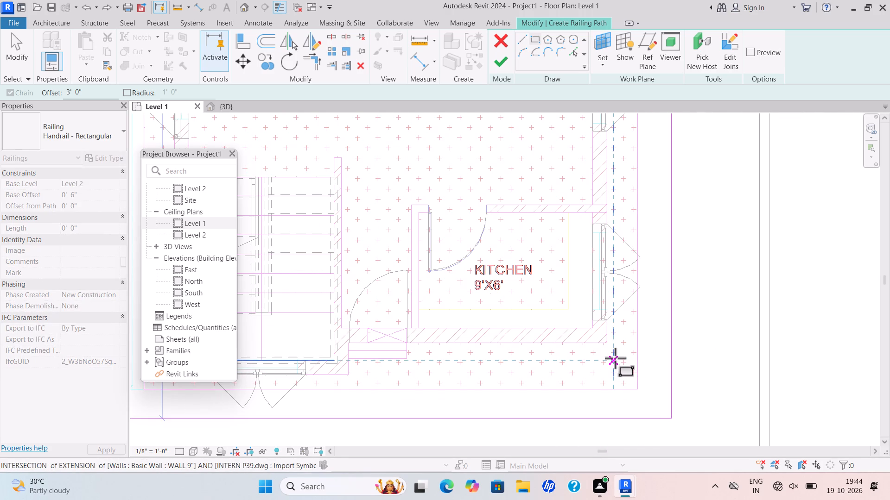
scroll(615, 358, up, 3)
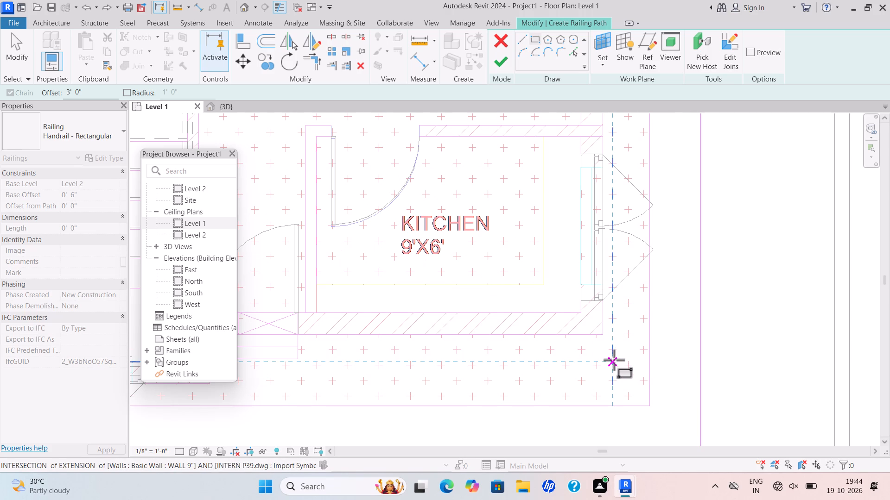
scroll(614, 360, up, 2)
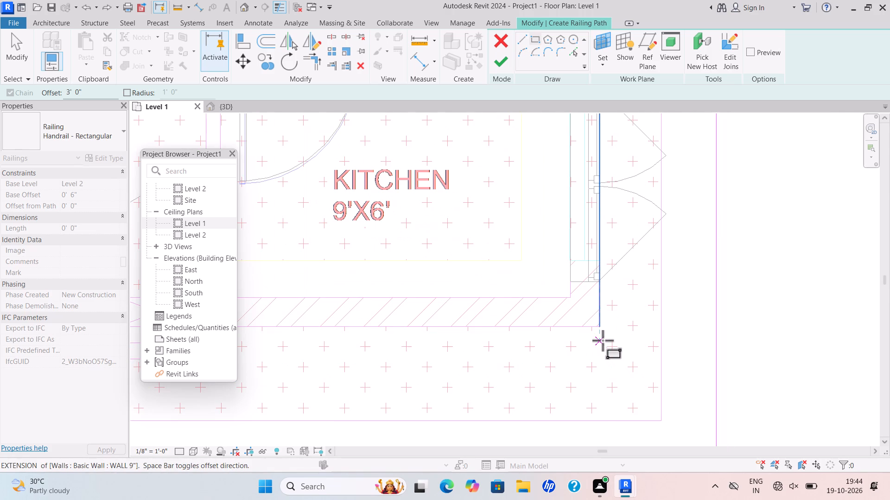
scroll(603, 340, down, 6)
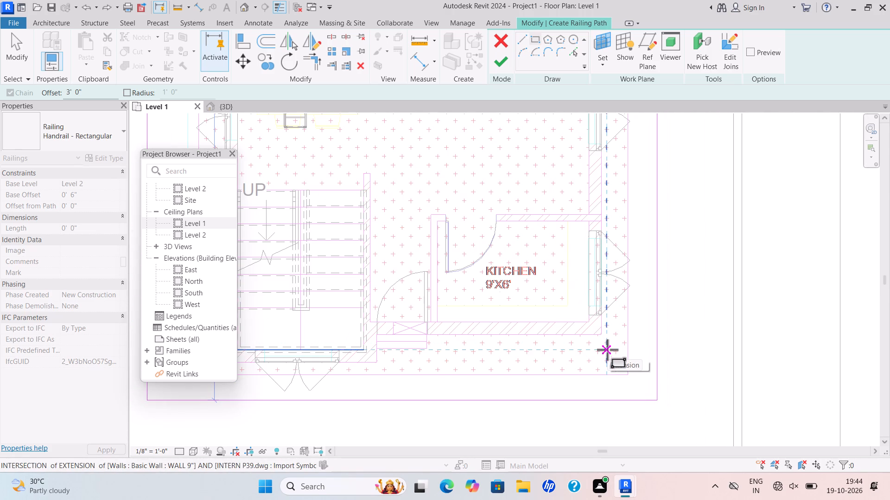
scroll(607, 350, up, 4)
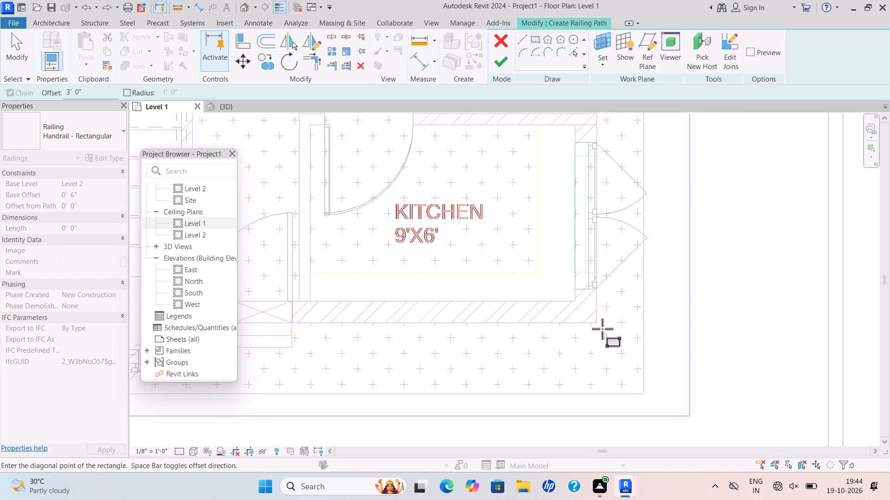
scroll(607, 331, down, 5)
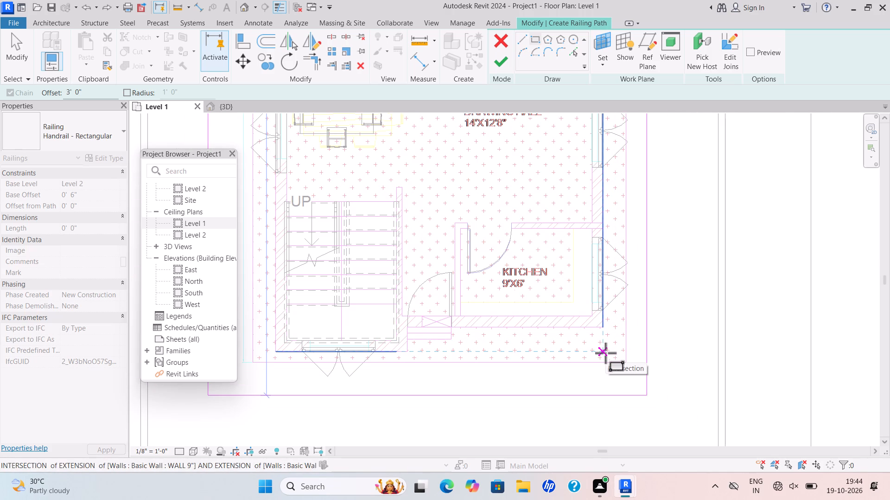
click(605, 353)
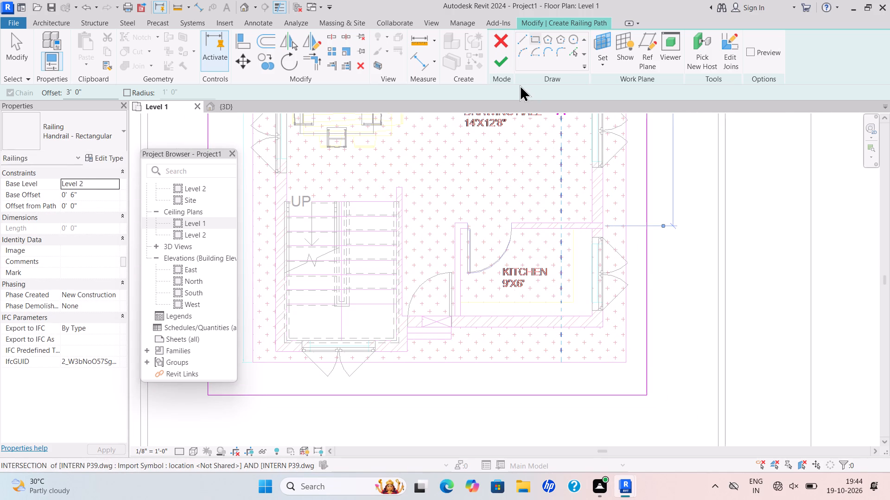
click(501, 64)
Examine the new railing in the 3D view against the roof edges and around the stair opening.
click(241, 106)
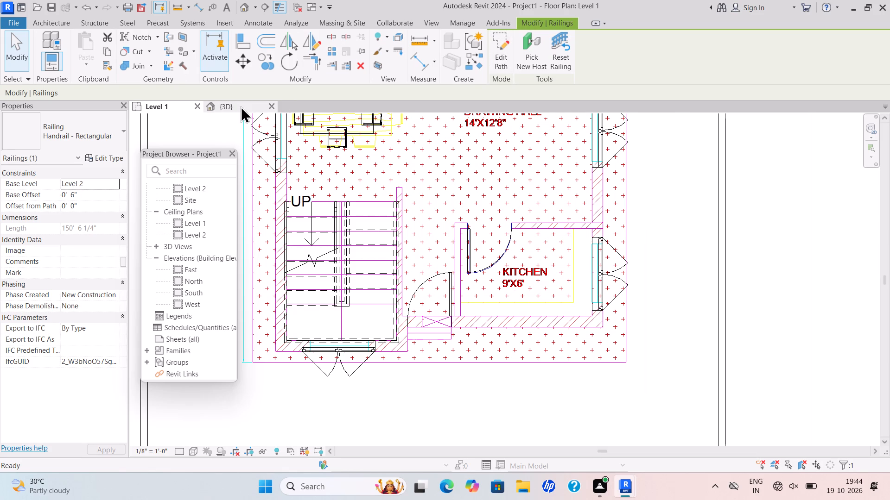
scroll(400, 232, down, 2)
scroll(520, 226, up, 3)
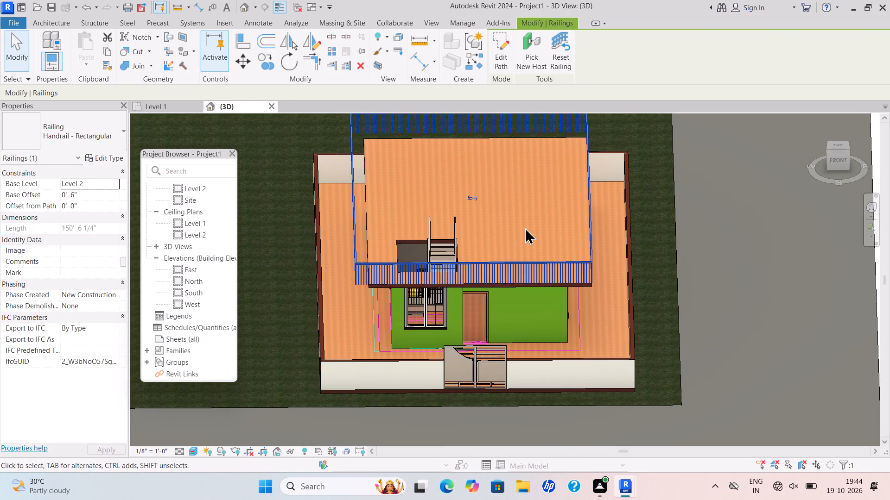
key(Escape)
scroll(526, 227, down, 1)
shift+scroll(539, 230, down, 1)
shift+middle_drag(539, 230, 574, 145)
shift+scroll(573, 147, up, 1)
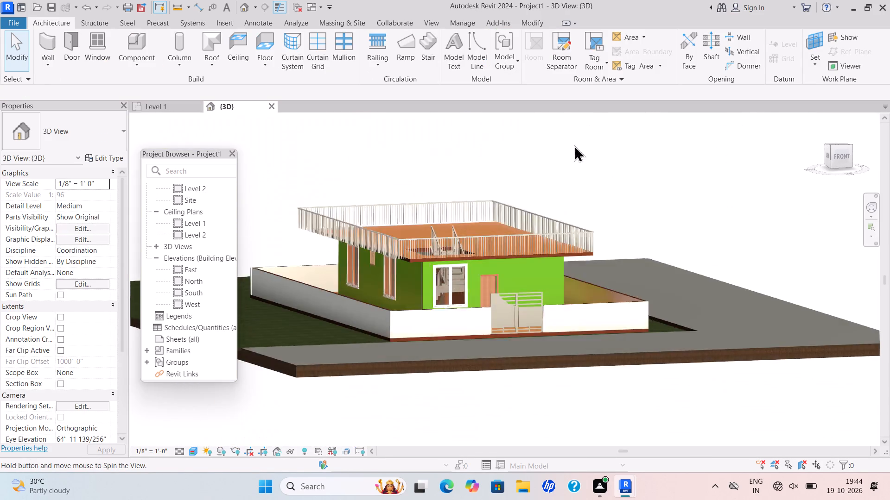
scroll(440, 236, up, 2)
shift+middle_drag(434, 240, 485, 247)
scroll(405, 275, up, 9)
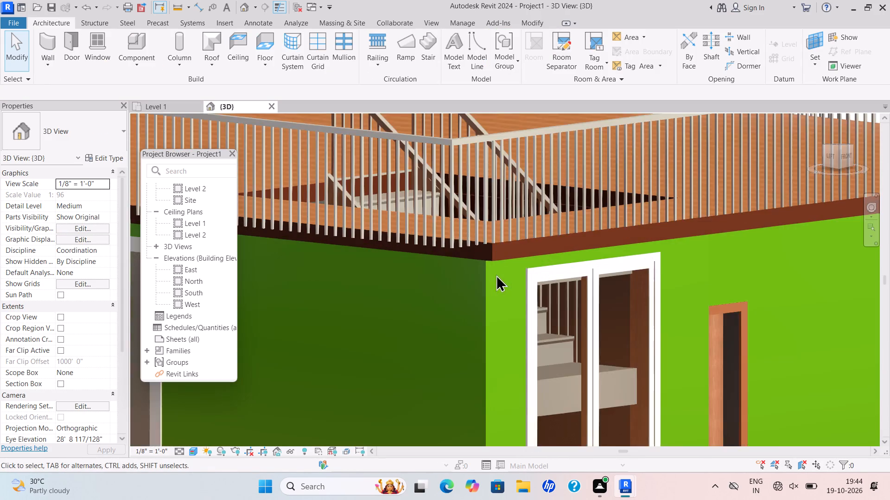
scroll(496, 275, up, 2)
shift+middle_drag(509, 267, 428, 310)
shift+scroll(427, 310, down, 1)
scroll(446, 276, down, 2)
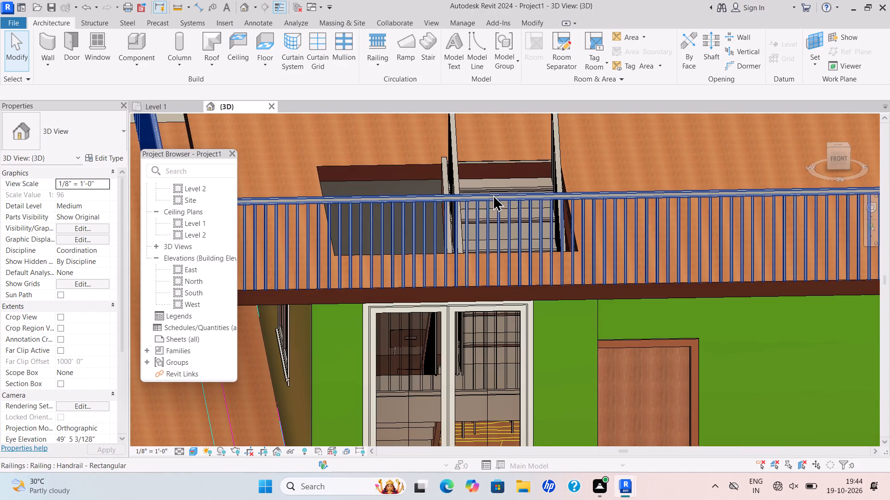
Edit the roof railing's path, moving its west line inward to the roof slab's west edge, and finish the edit.
click(493, 194)
click(493, 65)
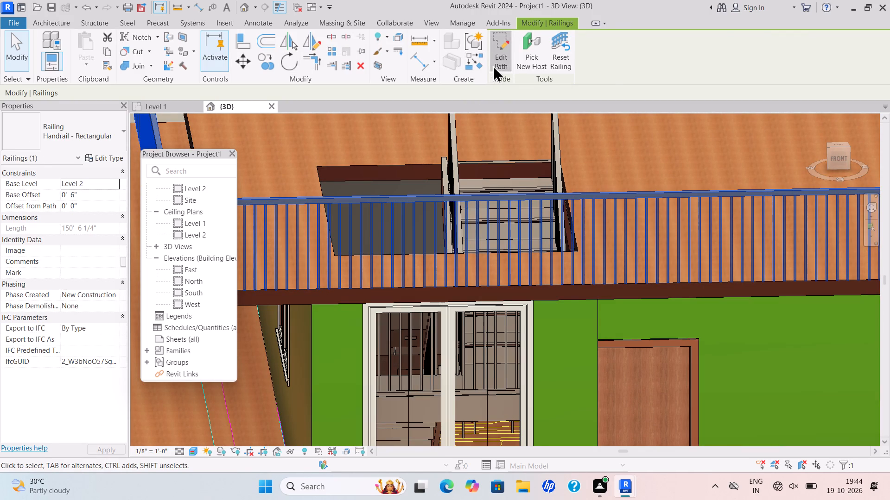
scroll(457, 137, down, 3)
middle_drag(471, 163, 488, 204)
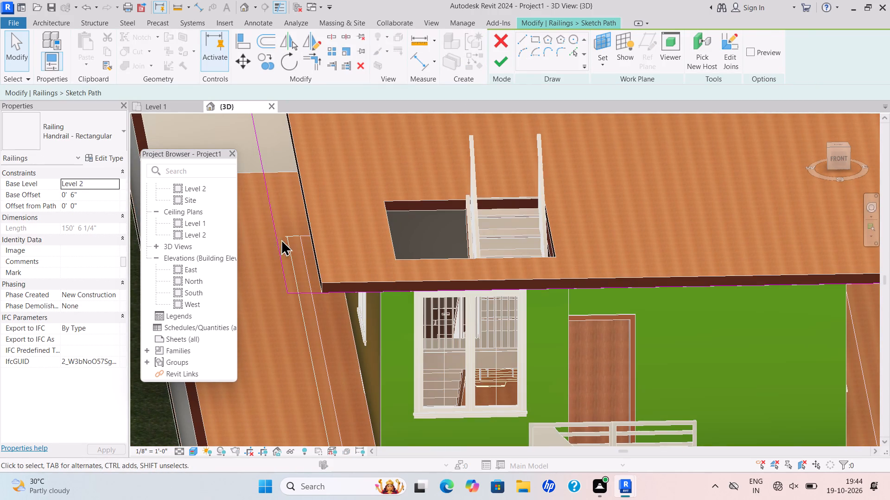
drag(273, 231, 321, 238)
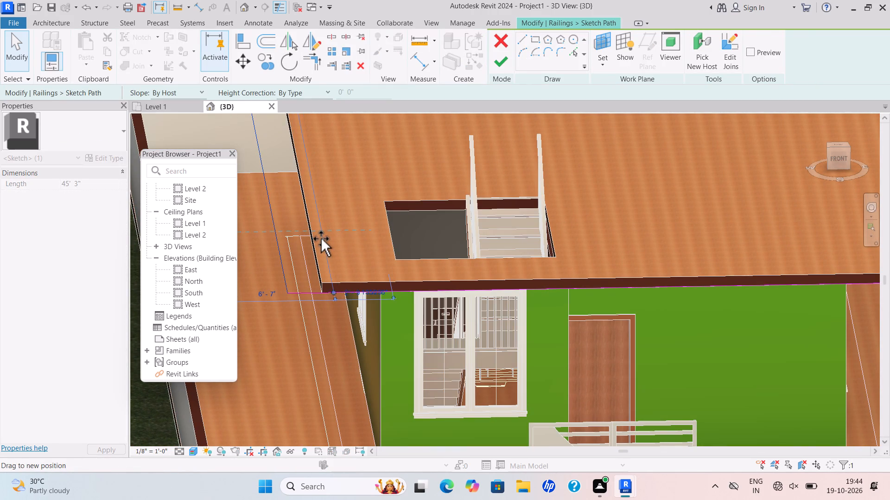
drag(321, 238, 318, 242)
scroll(381, 241, down, 1)
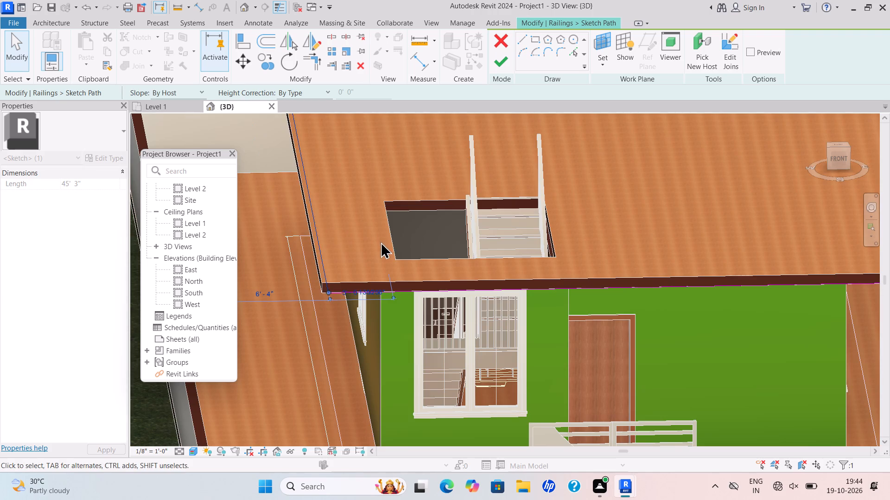
scroll(381, 242, down, 5)
scroll(633, 194, up, 4)
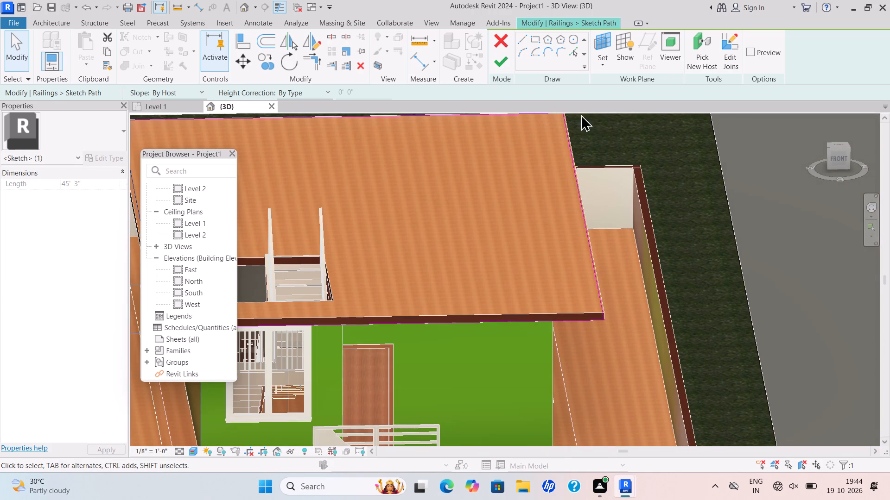
click(495, 67)
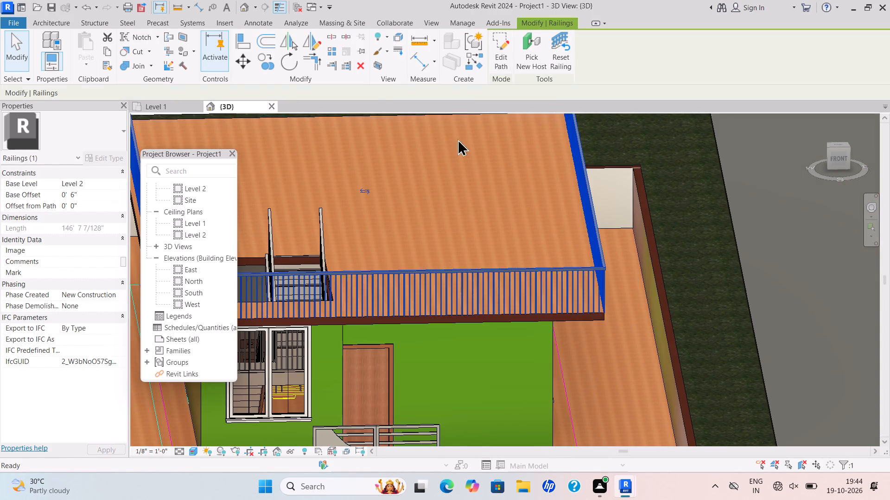
Examine the adjusted roof railing and the whole house from several angles in the 3D view.
scroll(457, 173, down, 8)
key(Escape)
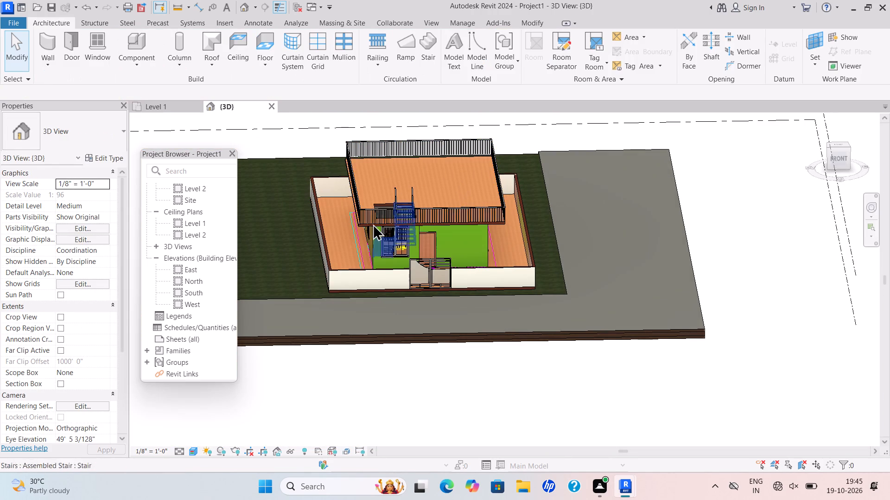
shift+scroll(371, 228, down, 1)
shift+middle_drag(371, 228, 458, 227)
scroll(375, 206, up, 5)
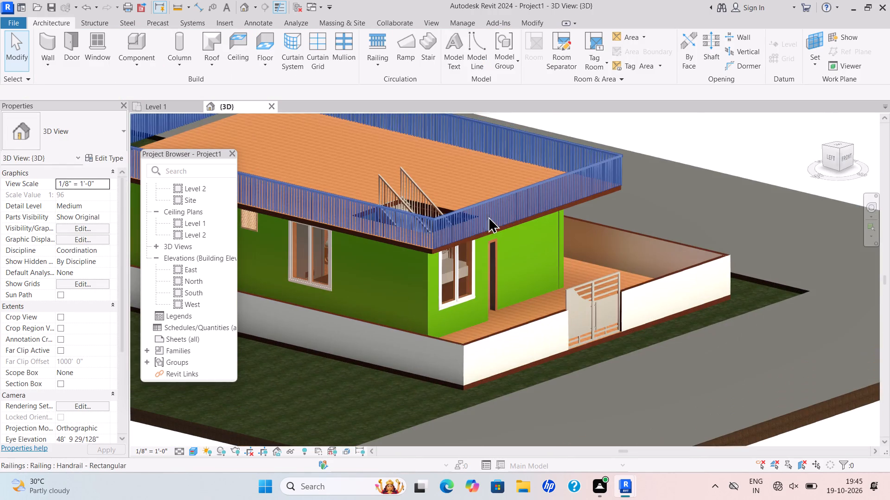
scroll(460, 223, up, 5)
scroll(456, 223, down, 6)
key(Escape)
scroll(529, 205, down, 5)
scroll(561, 227, down, 4)
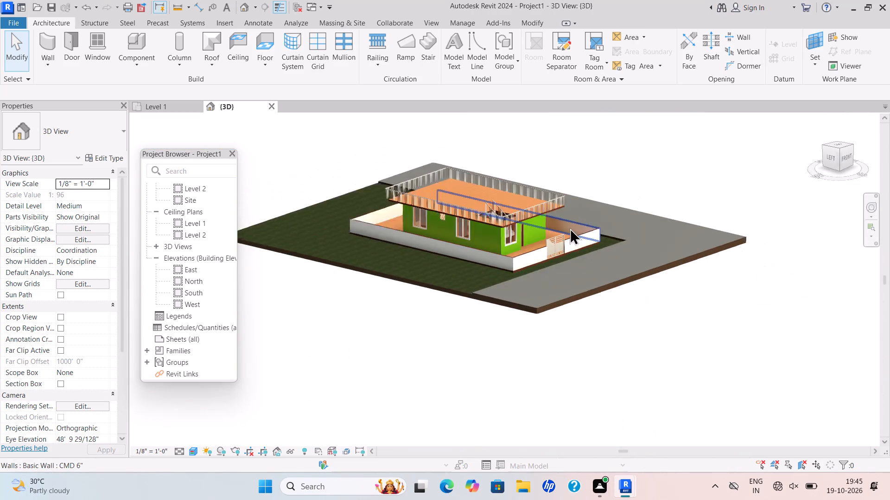
shift+scroll(568, 227, down, 1)
shift+middle_drag(570, 228, 470, 262)
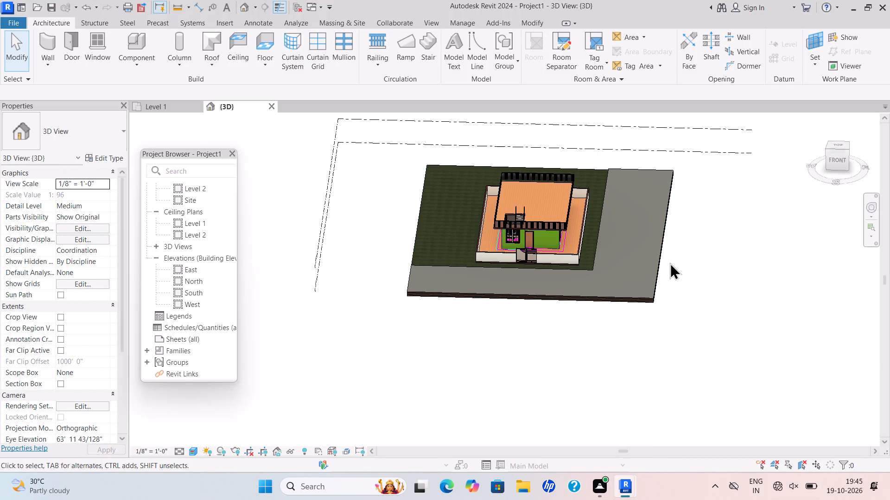
In the South elevation, create a new level offset 10' 6" above Level 2 by picking the Level 2 line.
triple_click(196, 294)
click(197, 292)
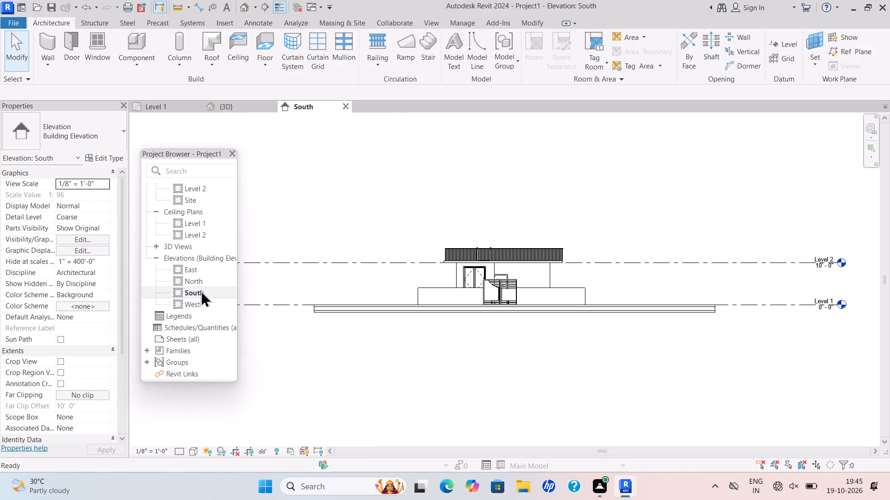
scroll(587, 236, down, 5)
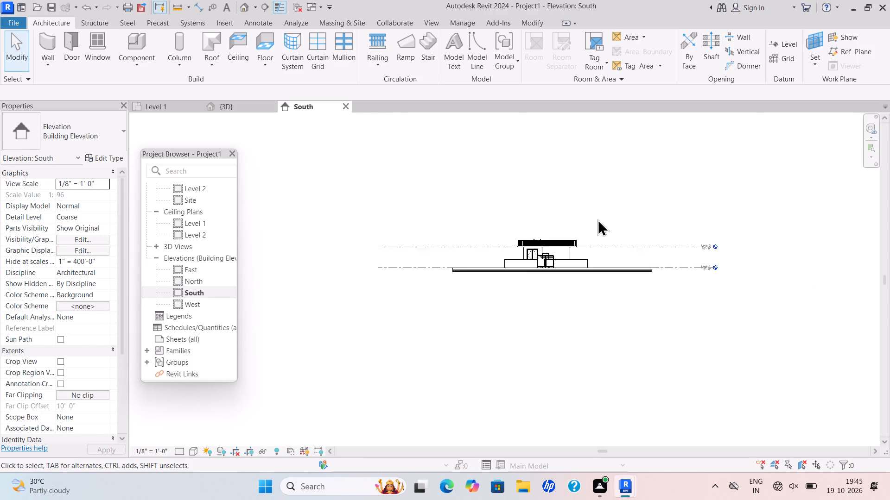
scroll(598, 219, down, 2)
middle_drag(591, 219, 480, 261)
double_click(774, 44)
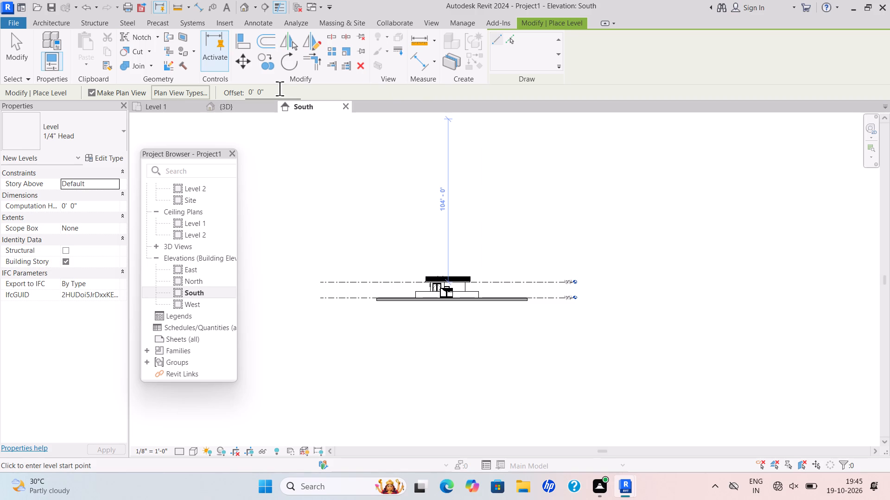
double_click(514, 40)
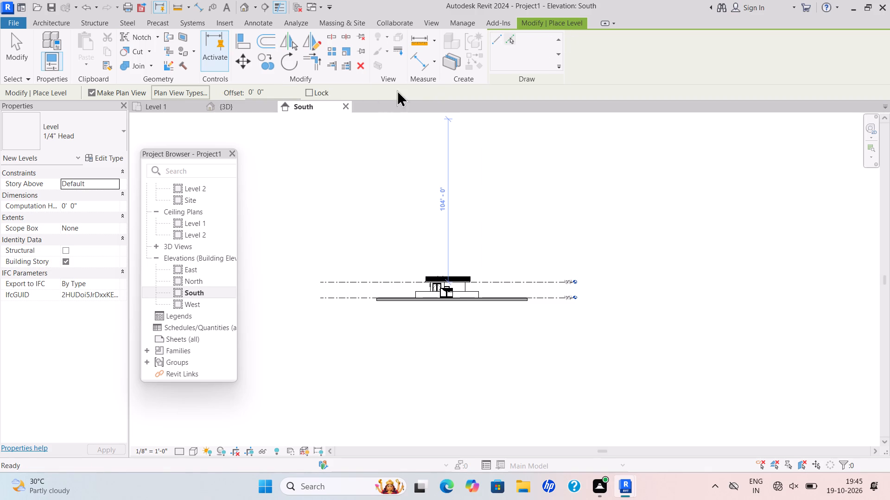
drag(282, 90, 236, 102)
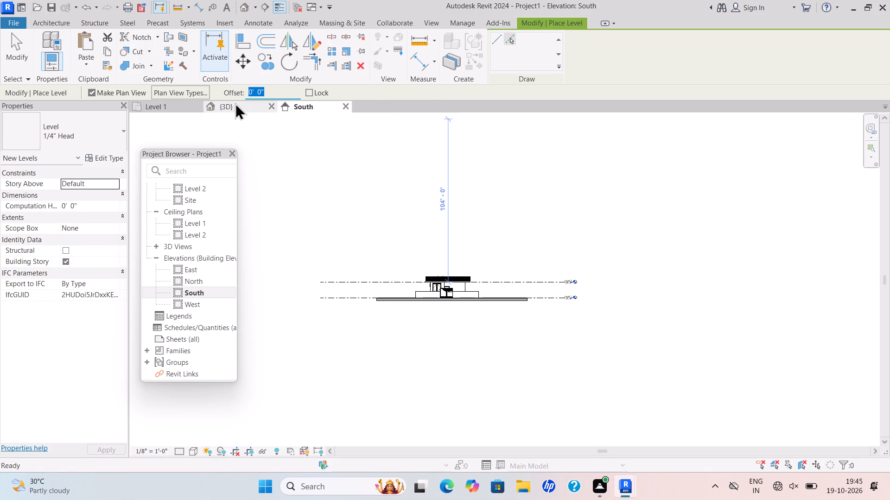
key(BackSpace)
text(10'6")
key(Return)
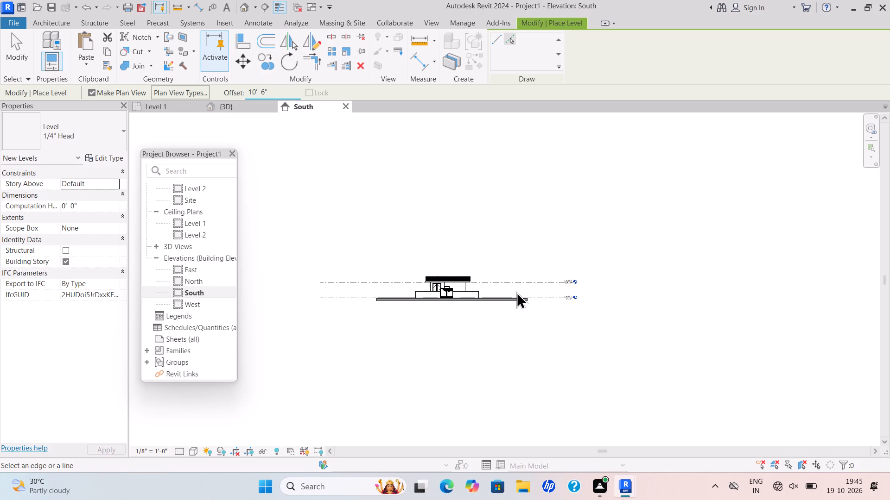
click(520, 279)
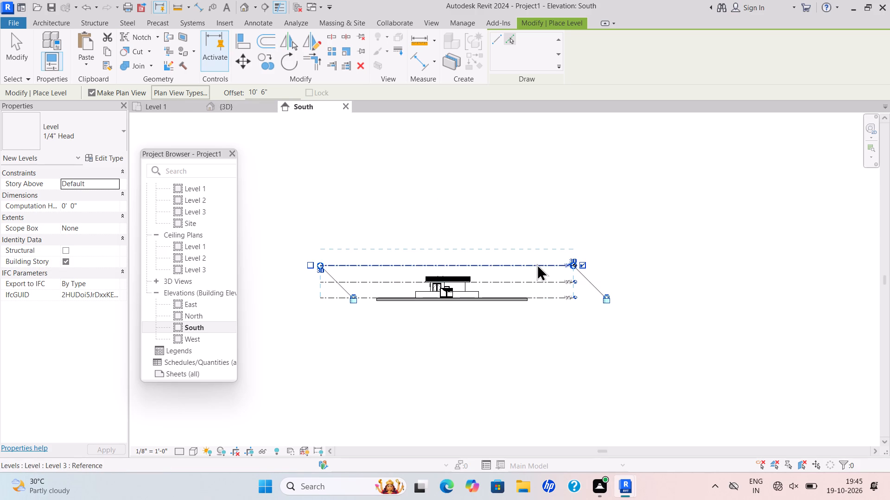
Add four more levels in the South elevation, Level 4 to Level 7, each offset 10' 6" above the previous one.
click(537, 264)
click(538, 244)
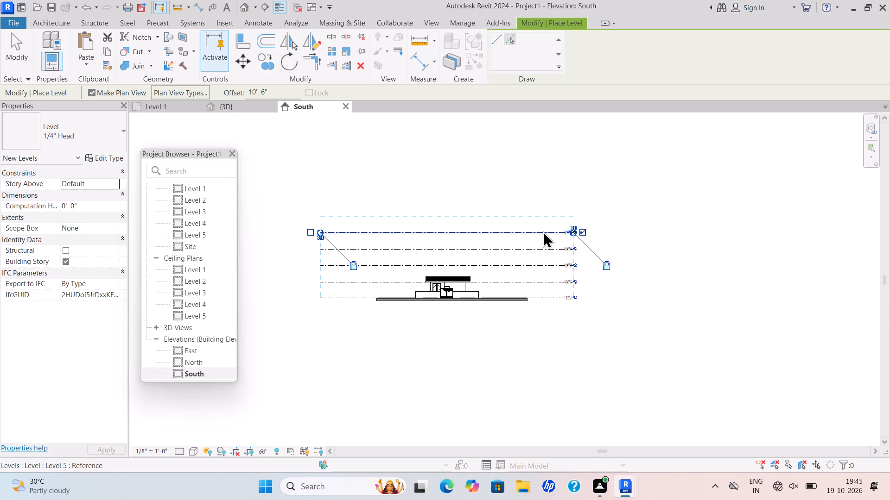
click(543, 231)
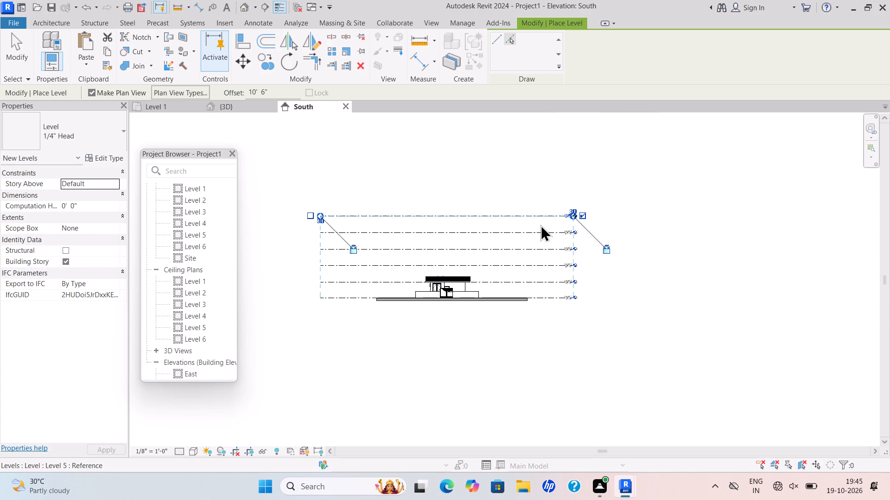
click(540, 214)
key(Escape)
key(Escape)
scroll(451, 289, up, 5)
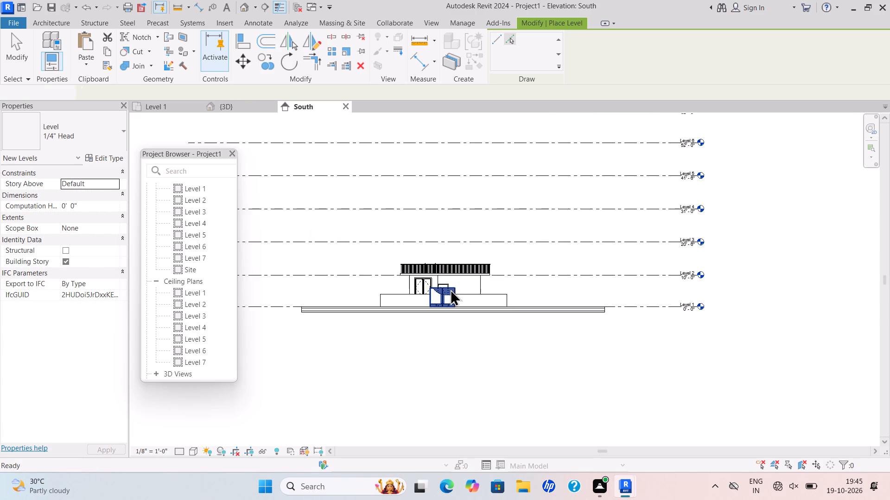
scroll(450, 289, up, 4)
key(Escape)
key(Escape)
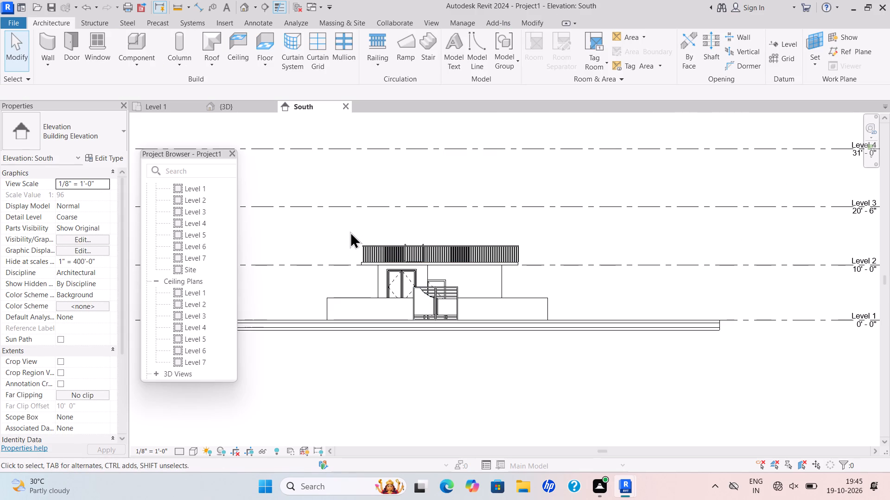
Copy the whole house in the South elevation and paste it aligned to Levels 2 through 7.
drag(350, 231, 534, 340)
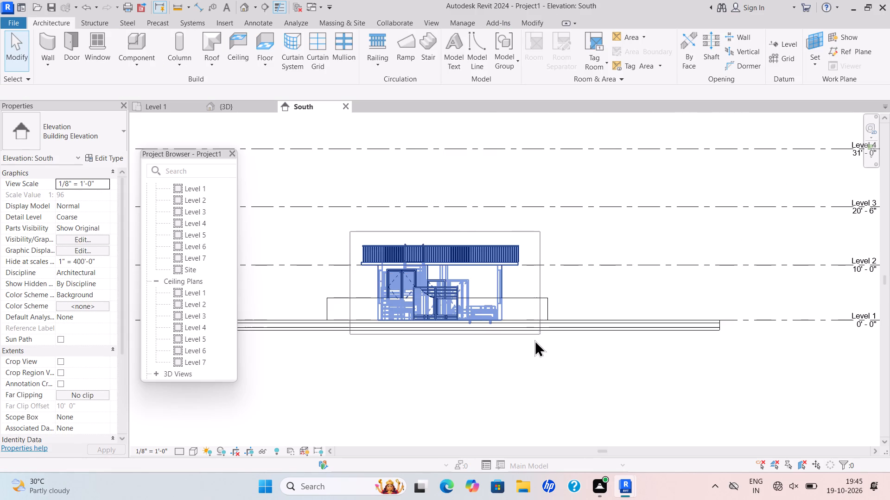
drag(534, 340, 528, 351)
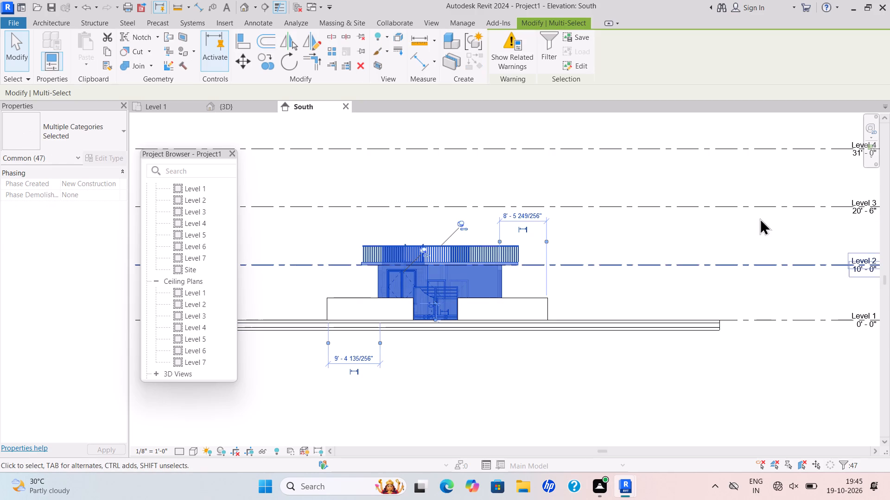
click(104, 53)
click(91, 61)
click(108, 100)
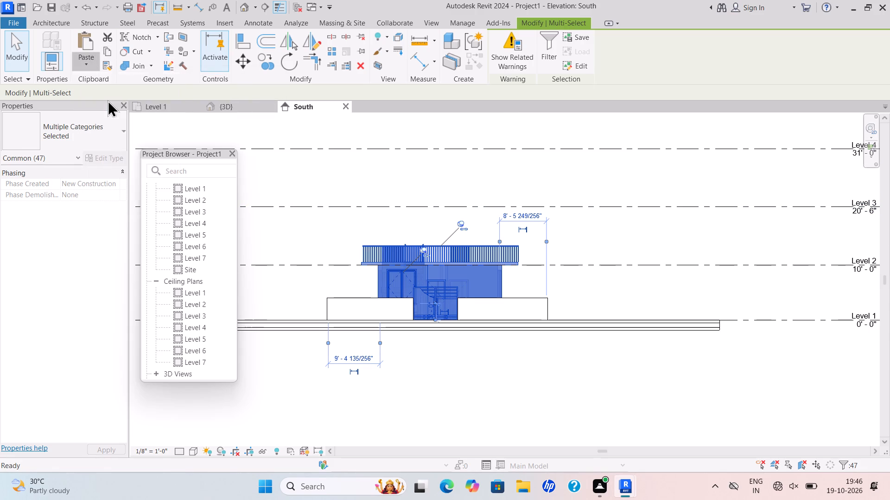
drag(265, 160, 277, 212)
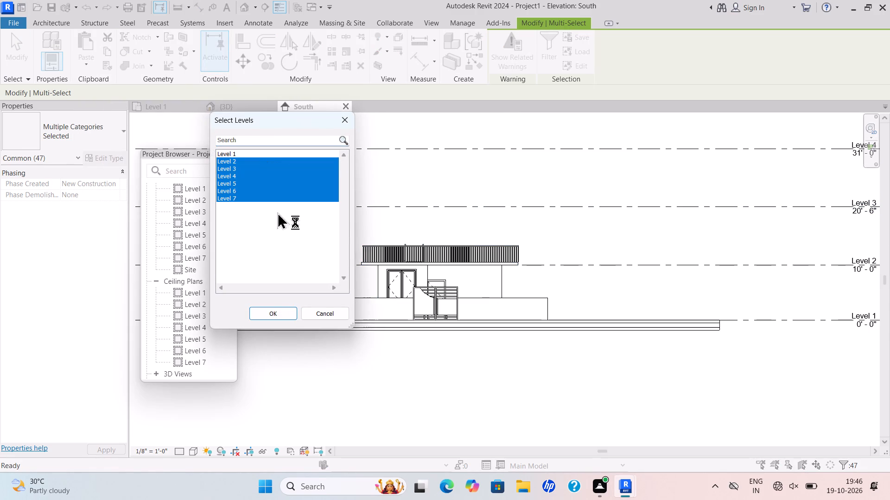
drag(277, 212, 273, 233)
click(277, 312)
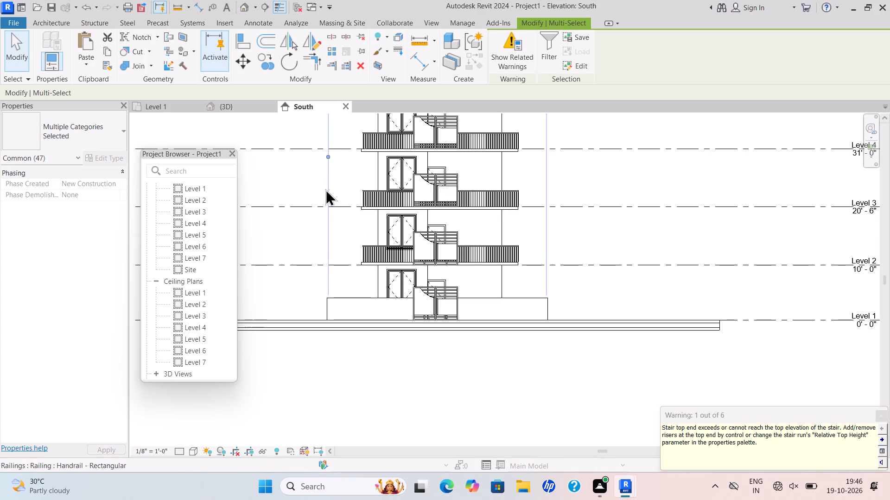
key(Escape)
Examine the stacked floors from several angles in the 3D view, checking for elements duplicated on the upper storeys.
click(222, 104)
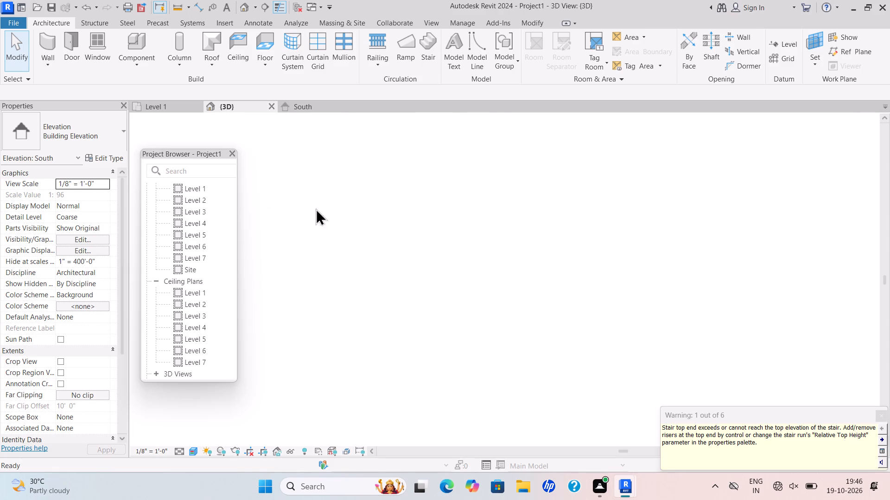
scroll(635, 276, up, 4)
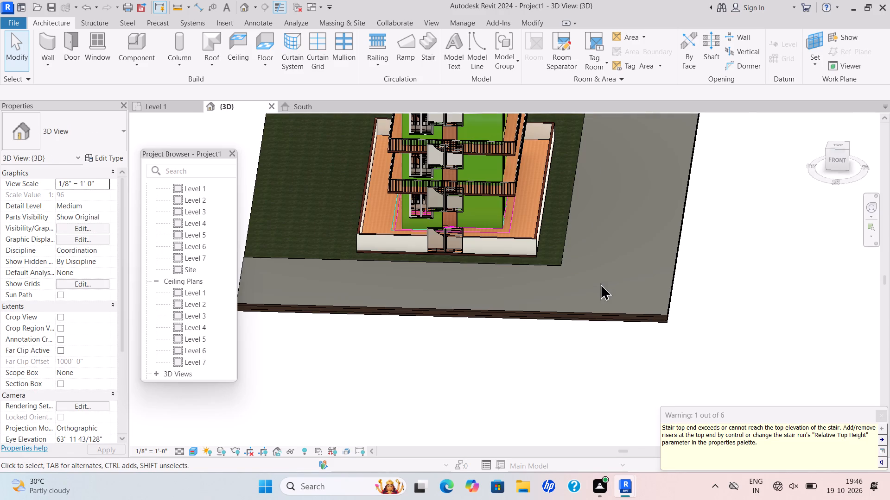
scroll(581, 283, down, 1)
shift+middle_drag(579, 281, 617, 214)
middle_drag(602, 231, 574, 294)
shift+middle_drag(534, 293, 529, 277)
scroll(528, 265, up, 4)
middle_drag(527, 277, 525, 285)
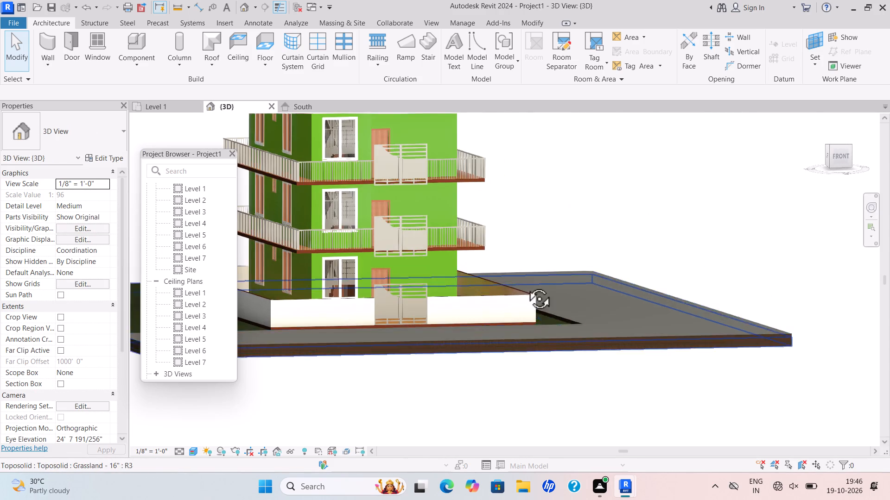
middle_drag(525, 285, 502, 334)
Delete the duplicated gates from the front of Levels 2, 3, 4 and 5 in the 3D view.
click(390, 281)
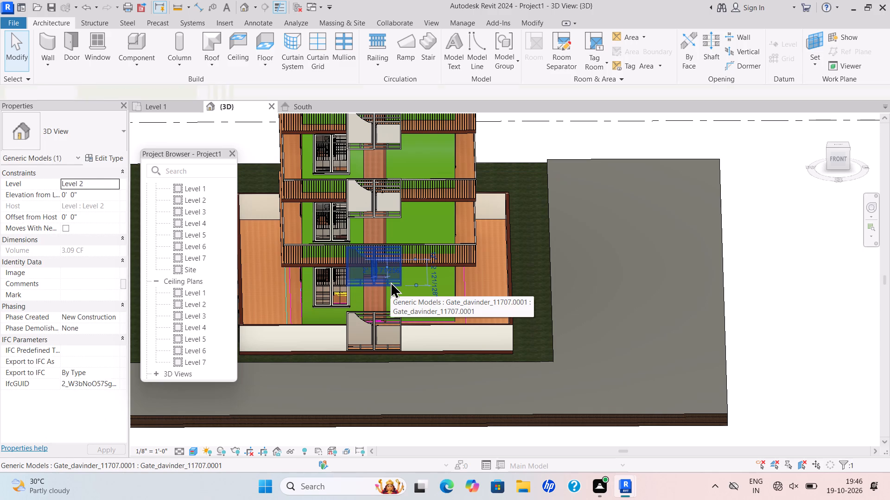
key(Delete)
scroll(431, 287, down, 2)
middle_drag(437, 305, 444, 380)
scroll(424, 320, up, 2)
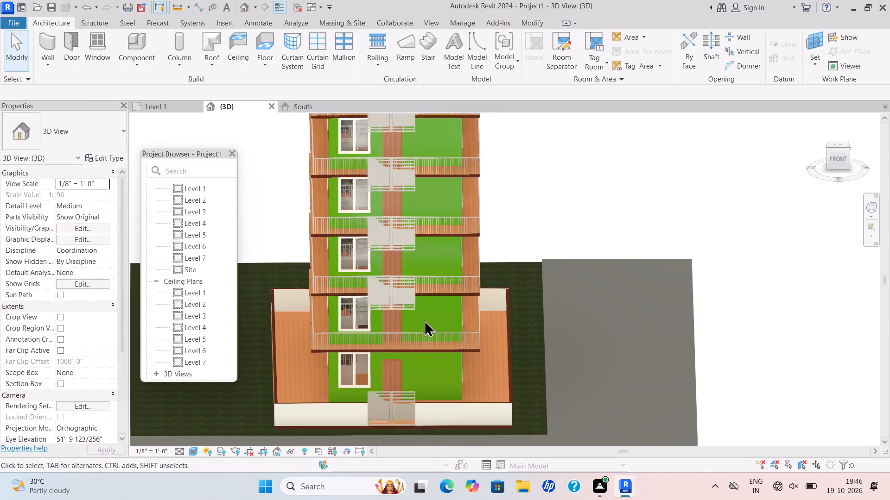
click(416, 306)
key(Delete)
middle_drag(426, 305, 429, 350)
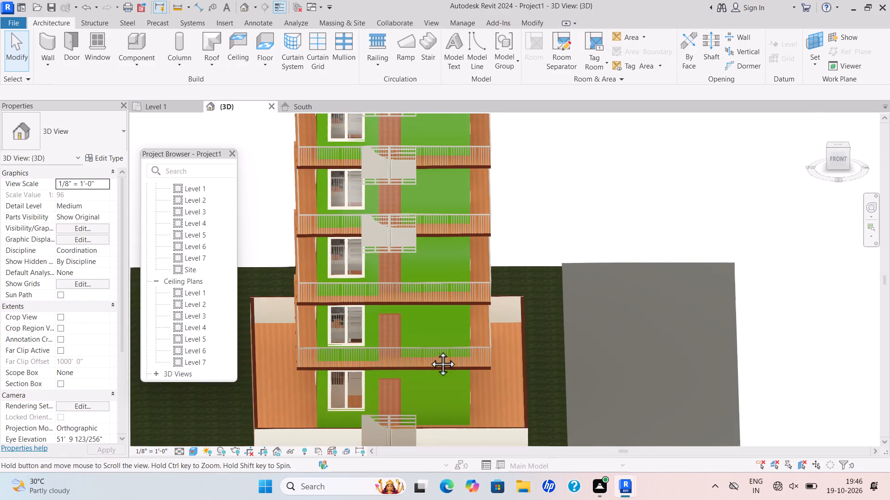
middle_drag(429, 350, 430, 360)
click(387, 287)
key(Delete)
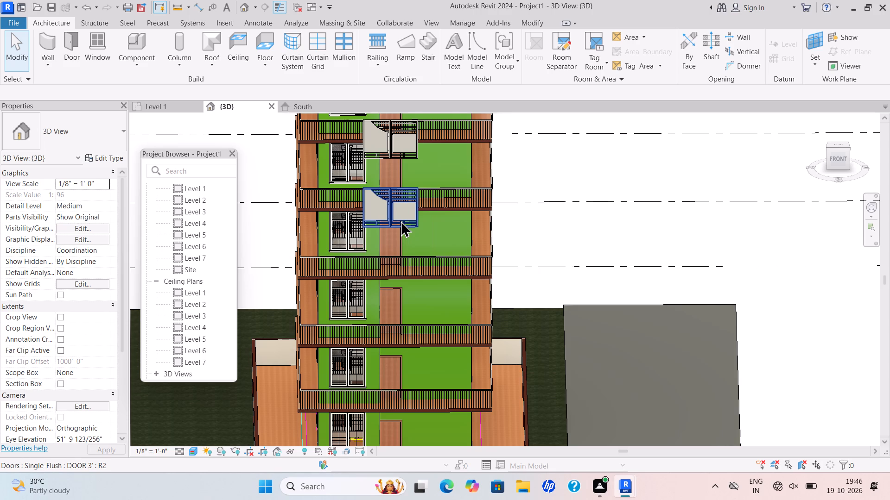
click(410, 230)
key(Delete)
Delete the two remaining duplicated gates on Levels 6 and 7, keeping only the ground-level gate.
scroll(422, 224, down, 2)
middle_drag(432, 235, 429, 297)
scroll(430, 296, down, 1)
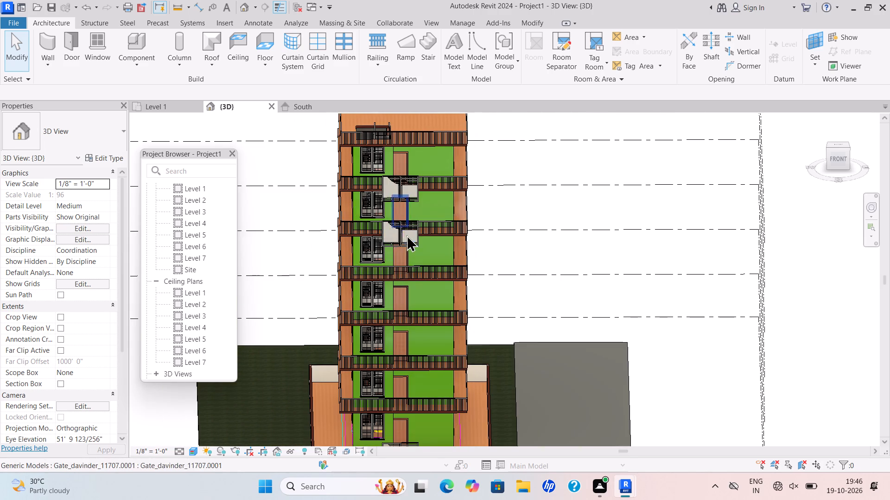
scroll(408, 246, up, 4)
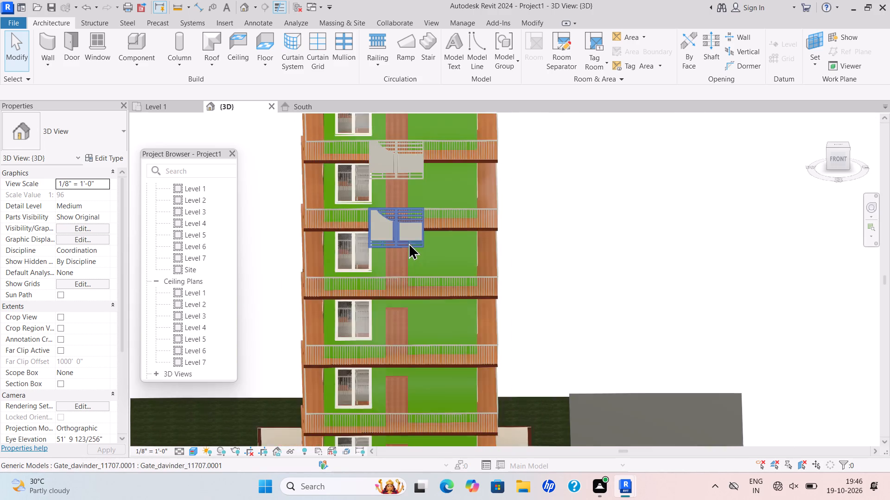
scroll(408, 243, up, 1)
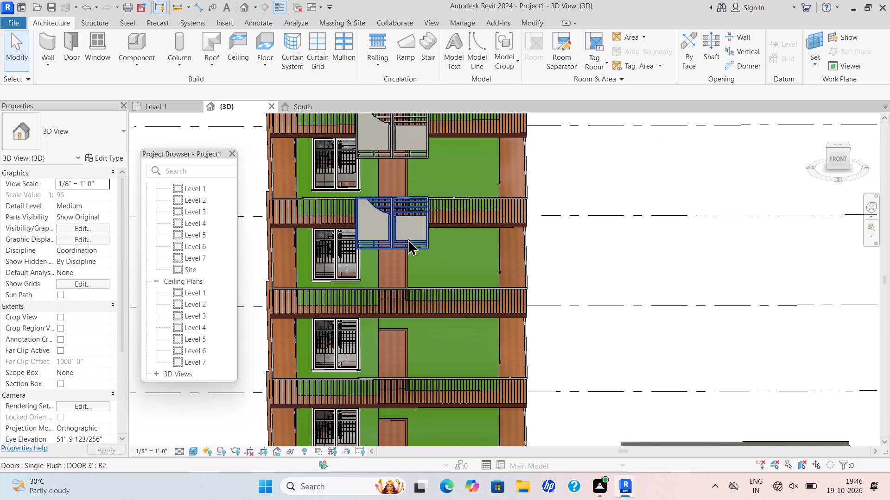
click(418, 244)
key(Delete)
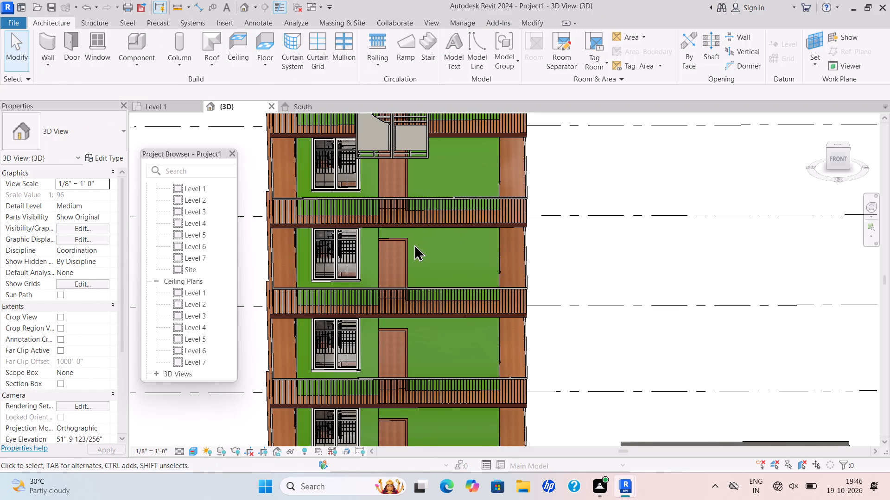
scroll(514, 220, down, 1)
middle_drag(515, 239, 516, 289)
scroll(516, 288, down, 2)
click(463, 236)
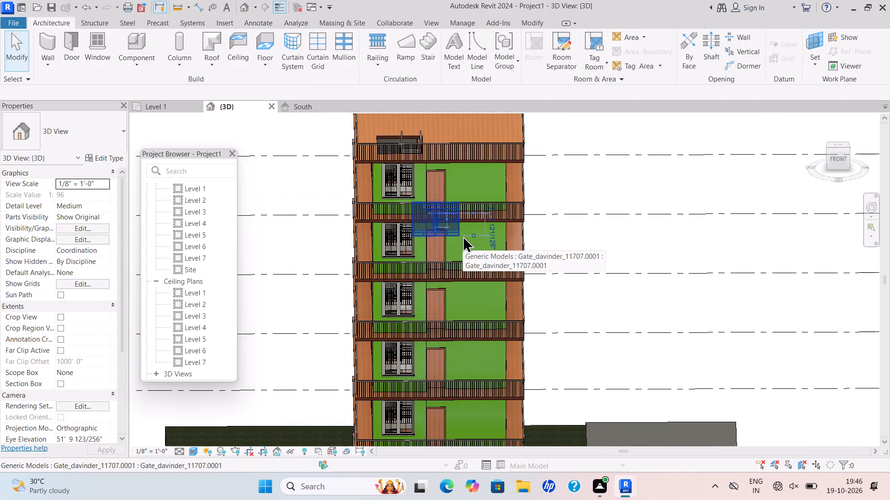
key(Delete)
Examine the full height of the building from the front in the 3D view.
scroll(469, 246, down, 5)
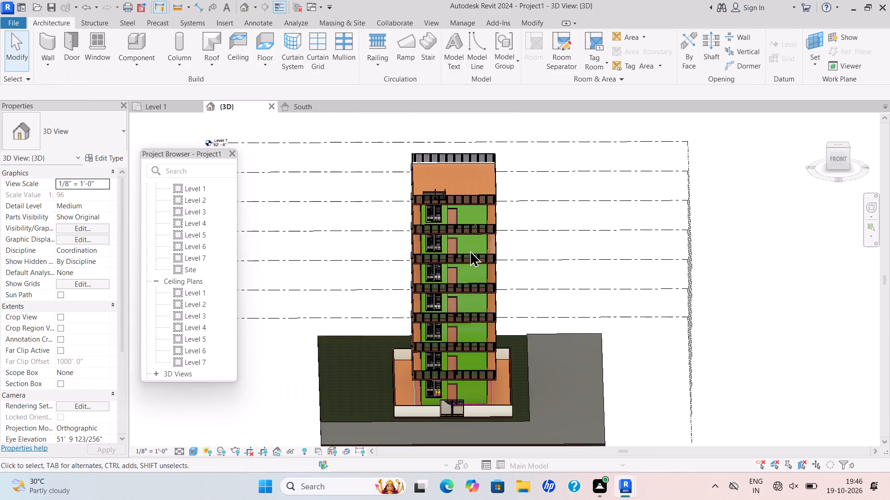
scroll(471, 250, down, 1)
shift+middle_drag(474, 251, 476, 178)
shift+scroll(472, 187, up, 2)
scroll(461, 275, up, 5)
scroll(465, 305, down, 1)
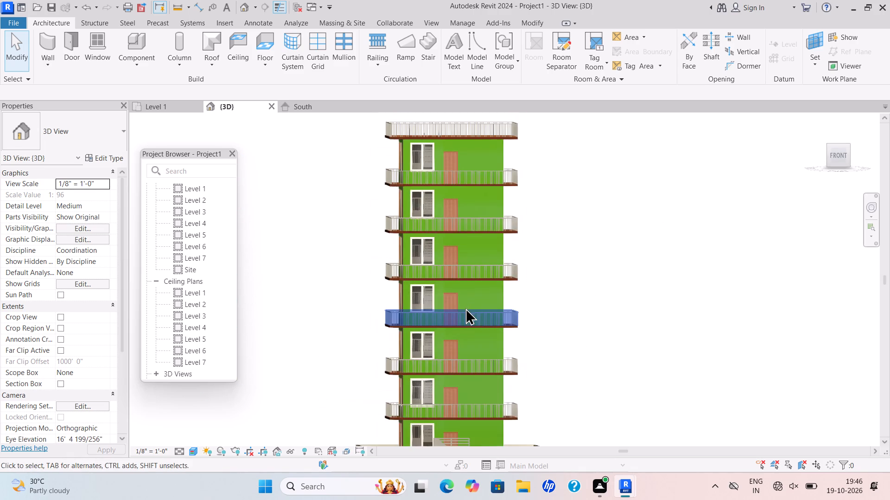
scroll(469, 316, down, 4)
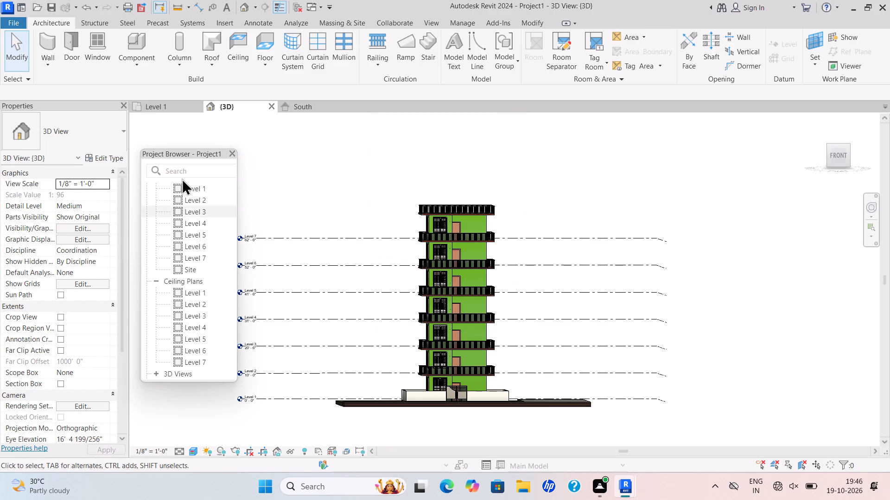
Load the 2012 Porsche 911 Carrera S family from the car folder in SHUBHAM CITY as a component.
click(134, 65)
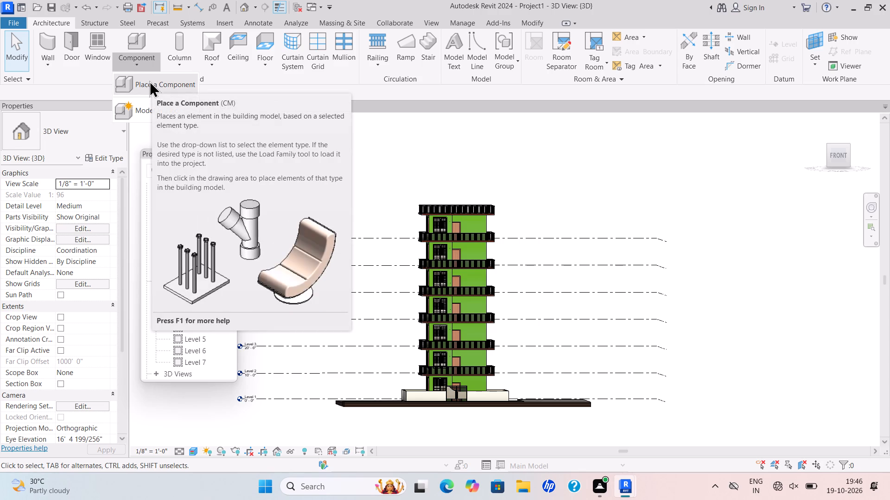
double_click(159, 86)
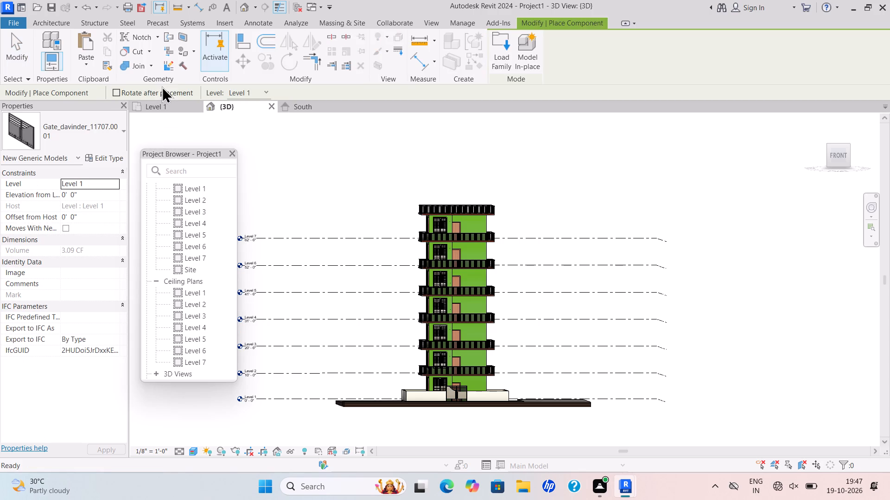
double_click(512, 56)
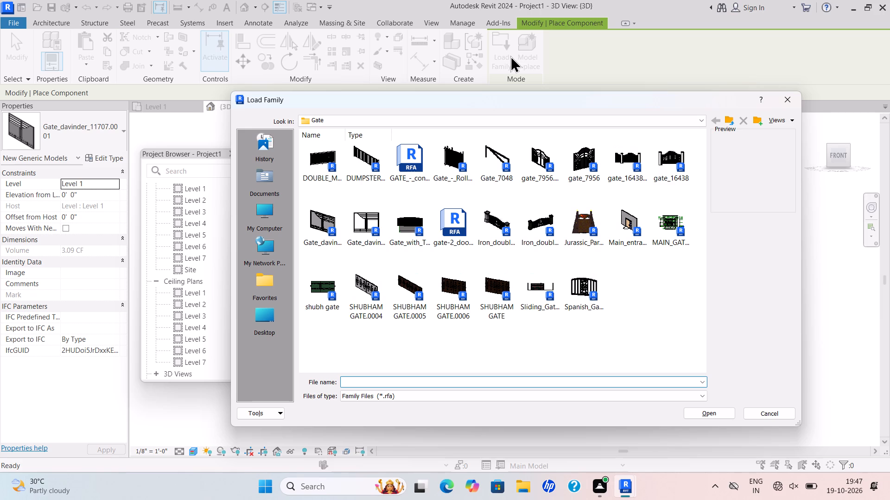
click(699, 121)
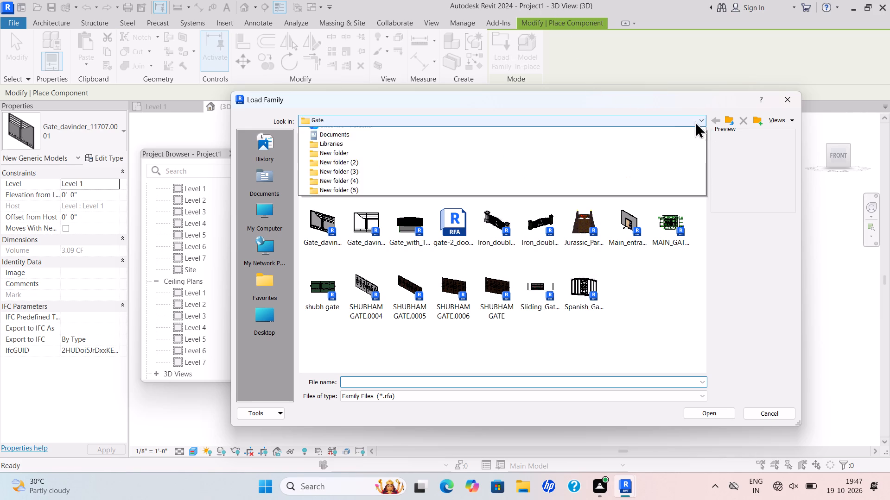
click(528, 187)
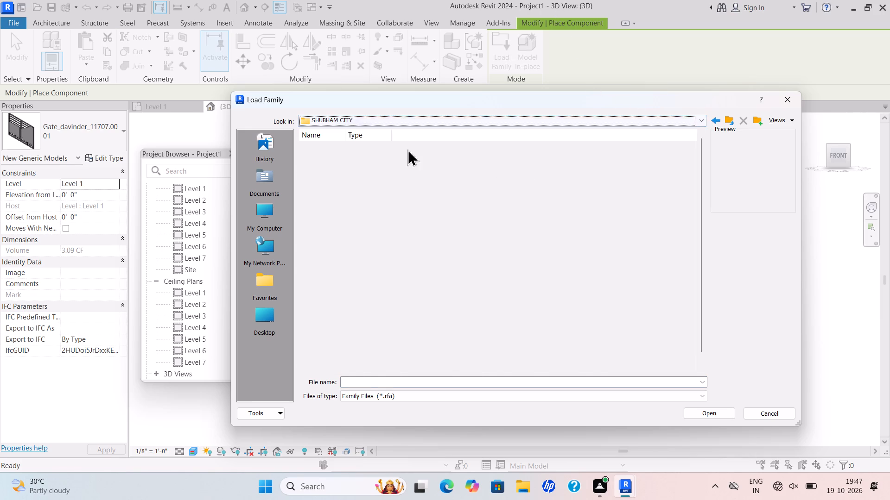
click(512, 169)
double_click(511, 170)
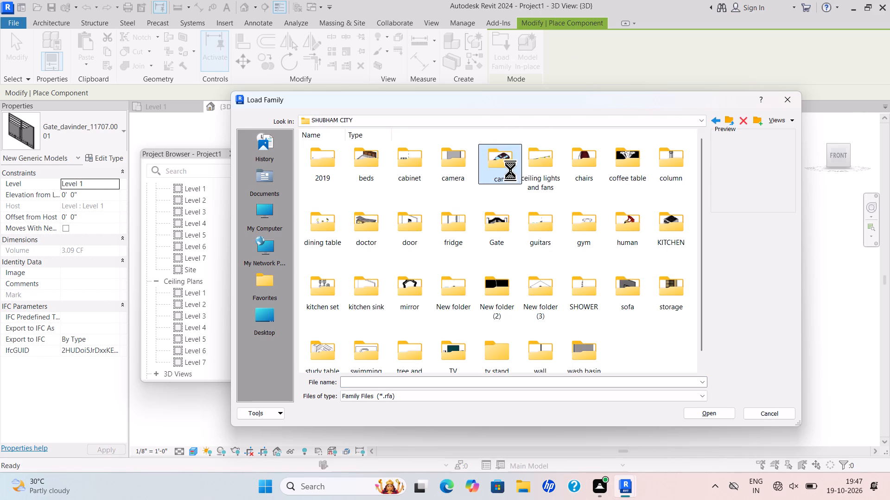
triple_click(470, 168)
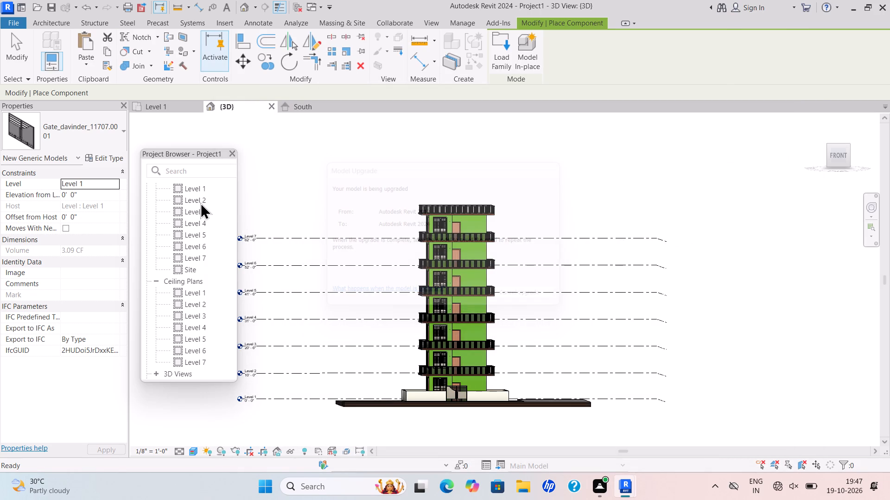
Place the car in the Level 1 plan on the side road, parallel to and about 20' 6" east of the boundary wall.
click(172, 108)
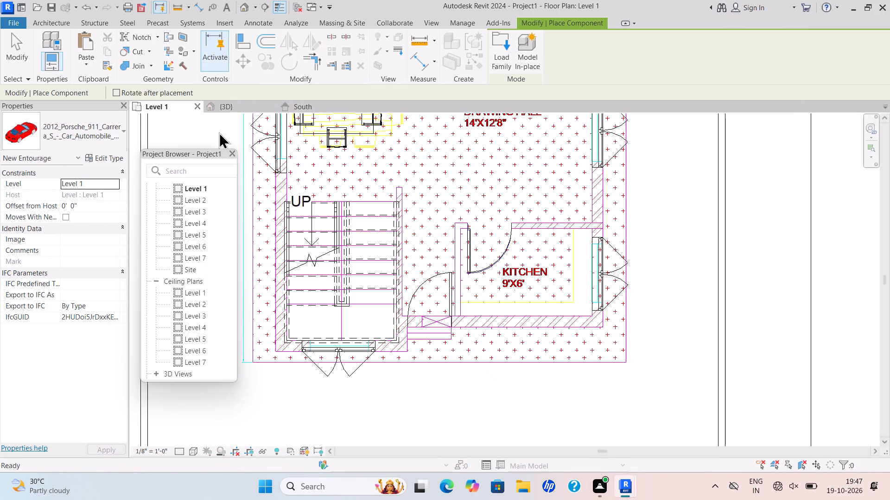
scroll(524, 223, down, 7)
middle_drag(526, 222, 468, 199)
scroll(467, 199, up, 1)
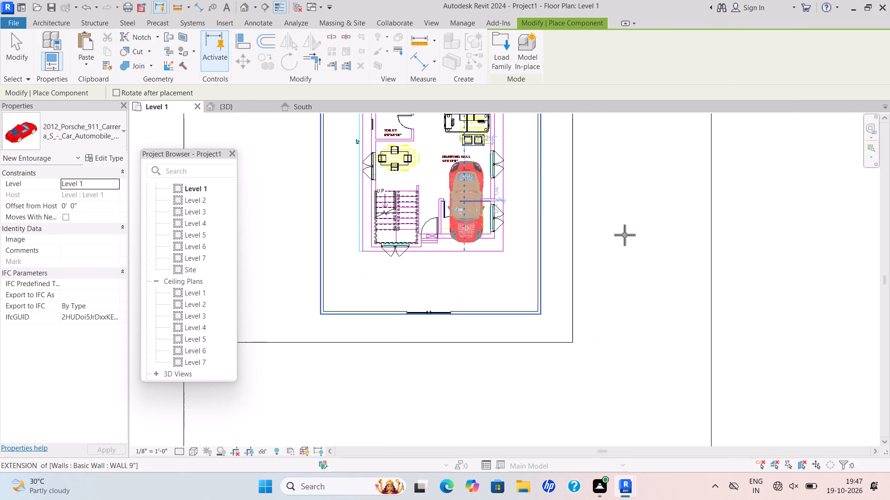
key(space)
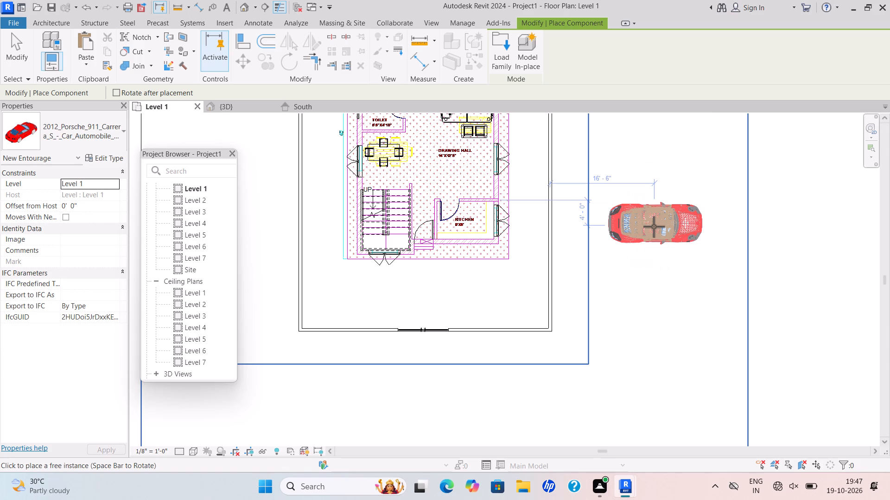
key(space)
scroll(643, 304, up, 2)
scroll(643, 305, down, 3)
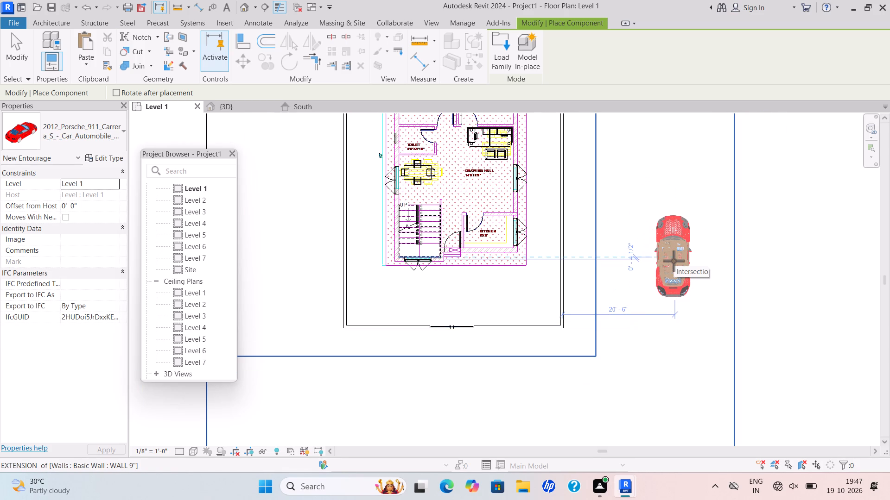
click(674, 261)
key(Escape)
key(Escape)
key(Escape)
key(Escape)
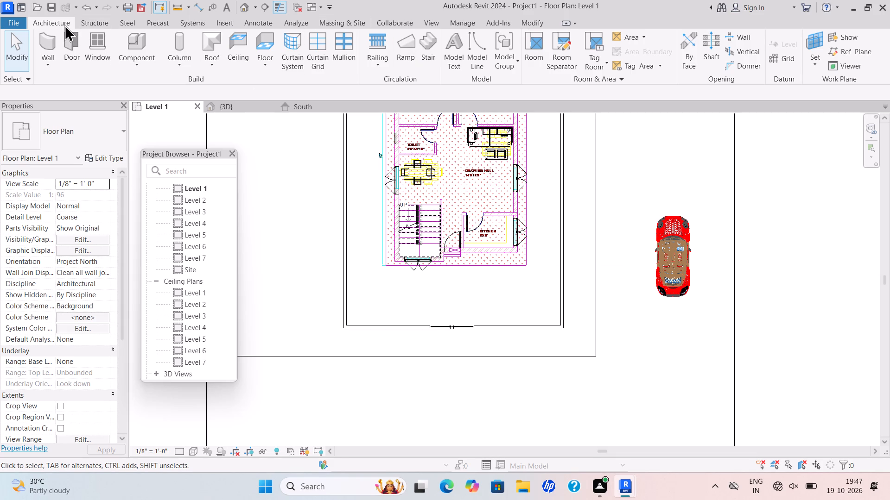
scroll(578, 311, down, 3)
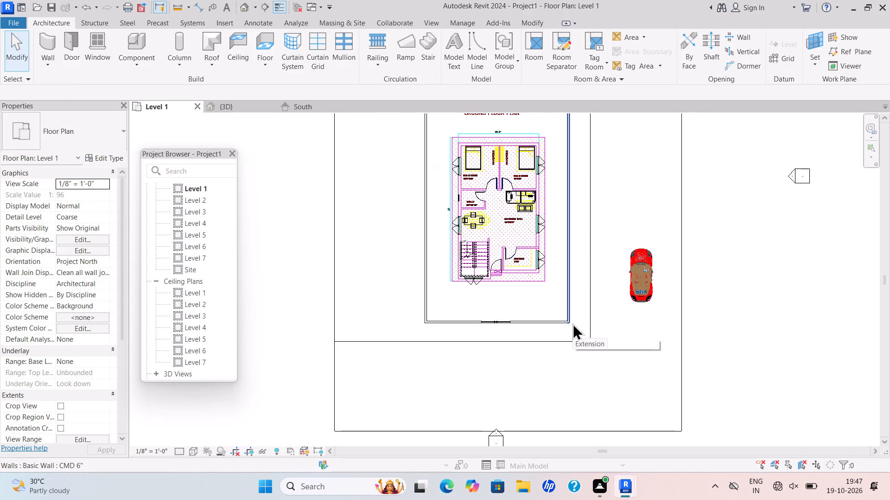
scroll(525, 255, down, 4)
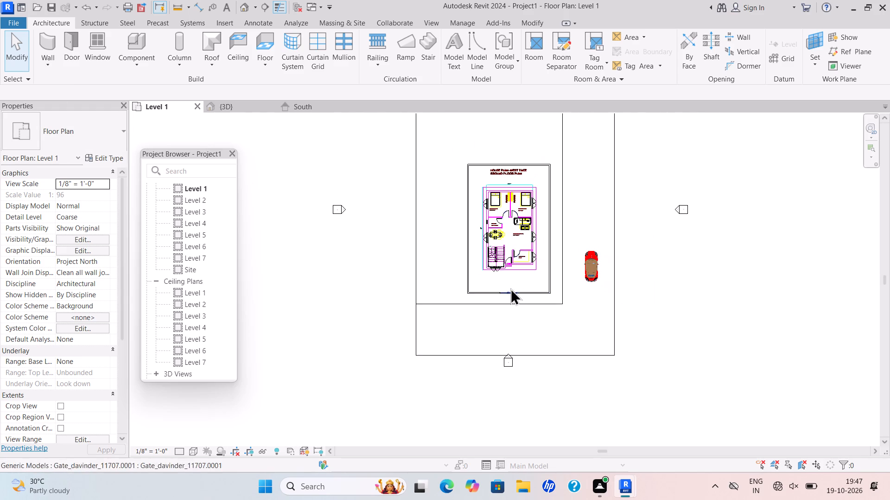
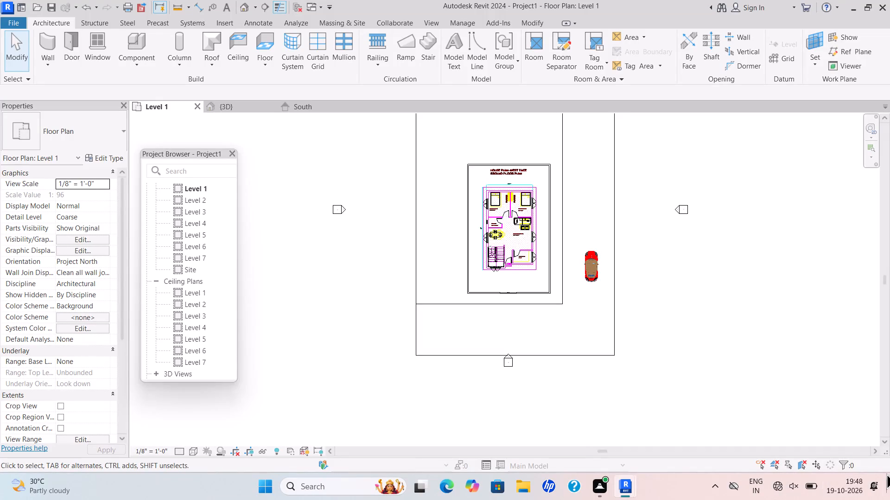
Load the bamboo plant family from the SHUBHAM CITY library's tree and plant folder as a component.
click(138, 66)
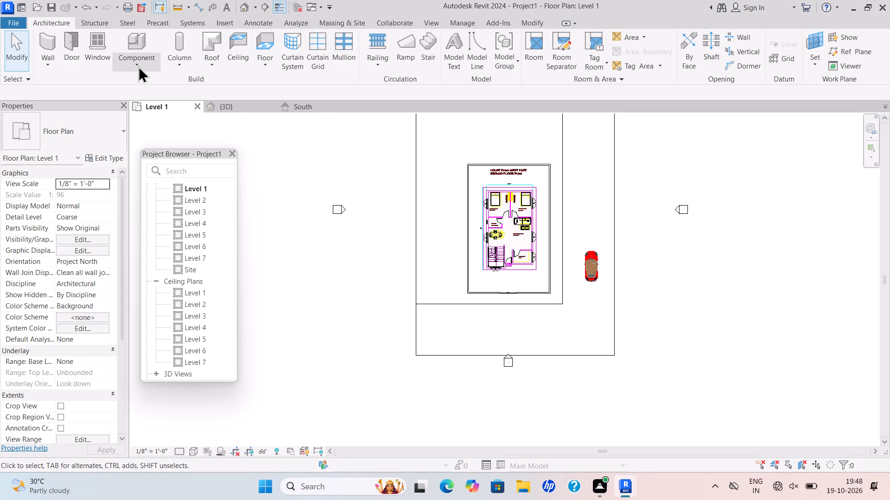
click(150, 80)
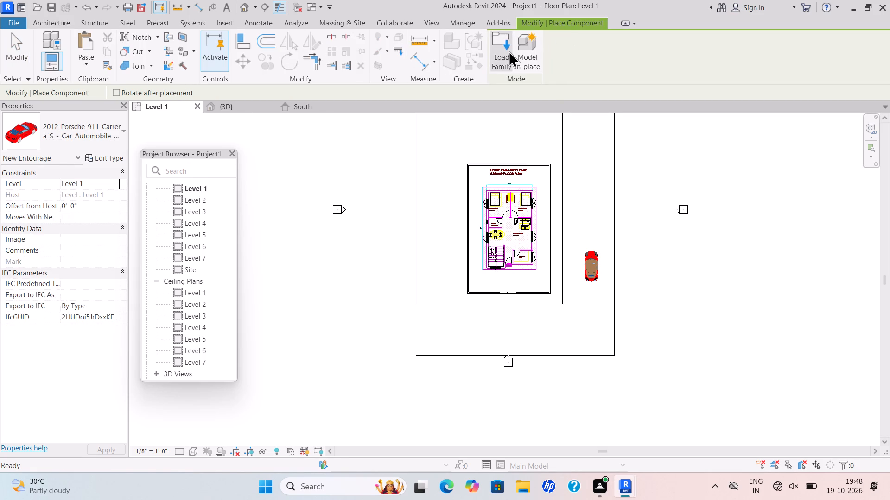
double_click(509, 50)
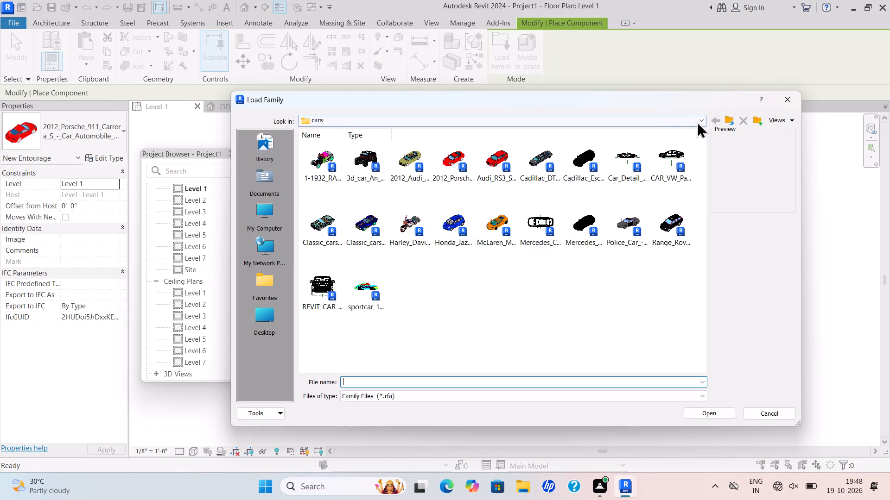
click(697, 121)
click(422, 187)
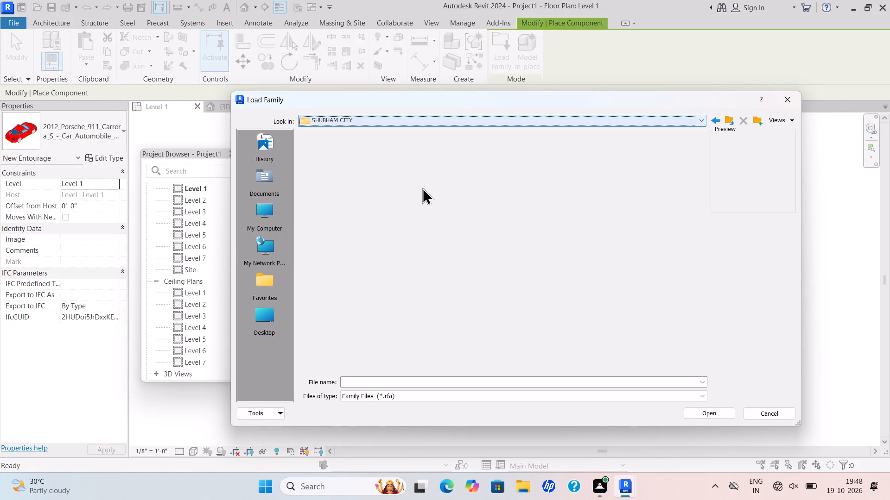
scroll(423, 187, down, 8)
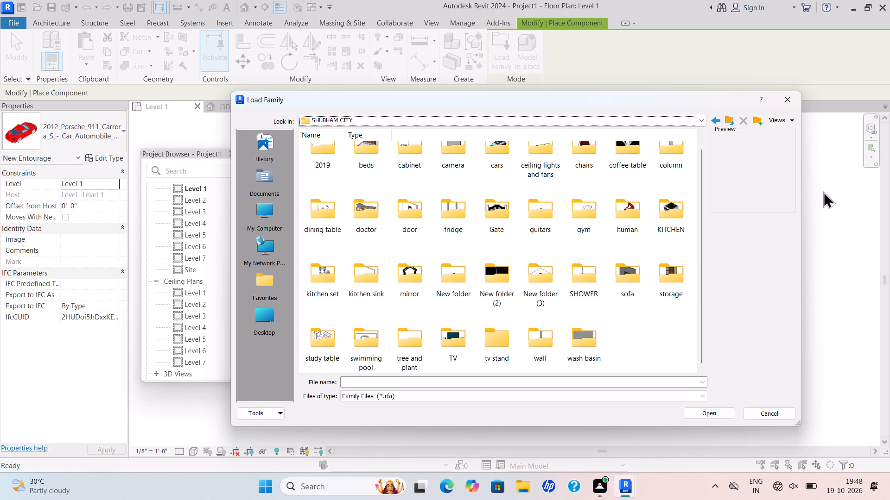
triple_click(403, 354)
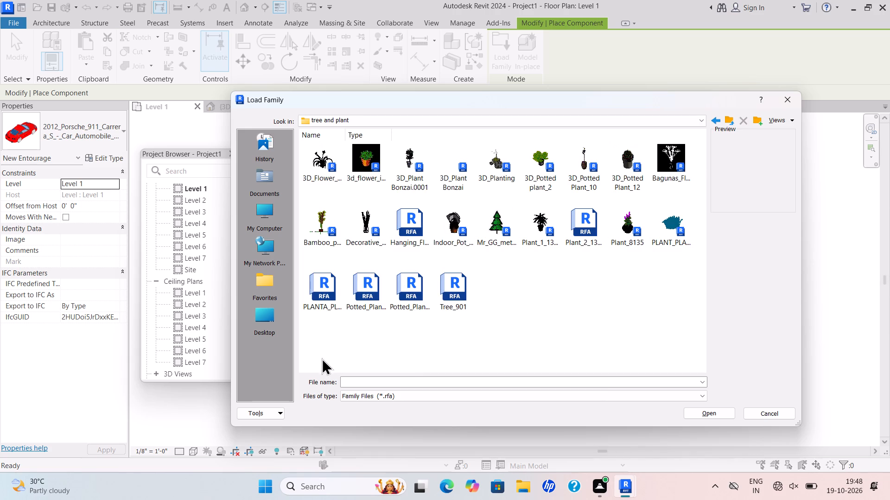
double_click(326, 246)
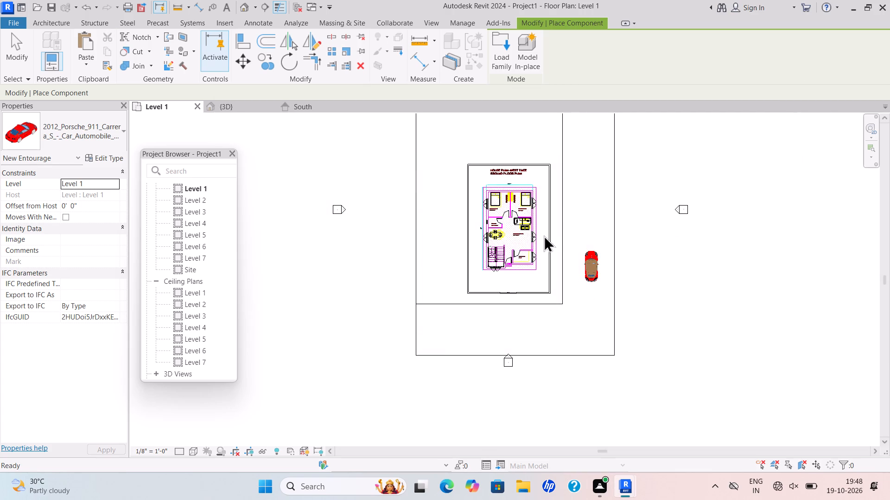
Place one Bamboo_plant_16776 on Level 1, about 17' 6" north of the compound wall's north-east corner.
scroll(556, 226, down, 2)
middle_drag(551, 231, 512, 286)
scroll(526, 269, down, 1)
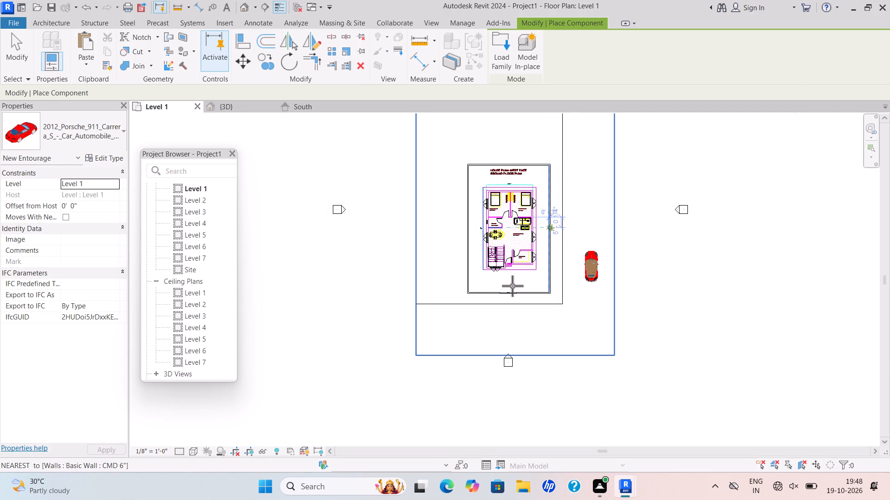
middle_drag(512, 286, 507, 288)
scroll(510, 287, down, 2)
scroll(501, 249, up, 9)
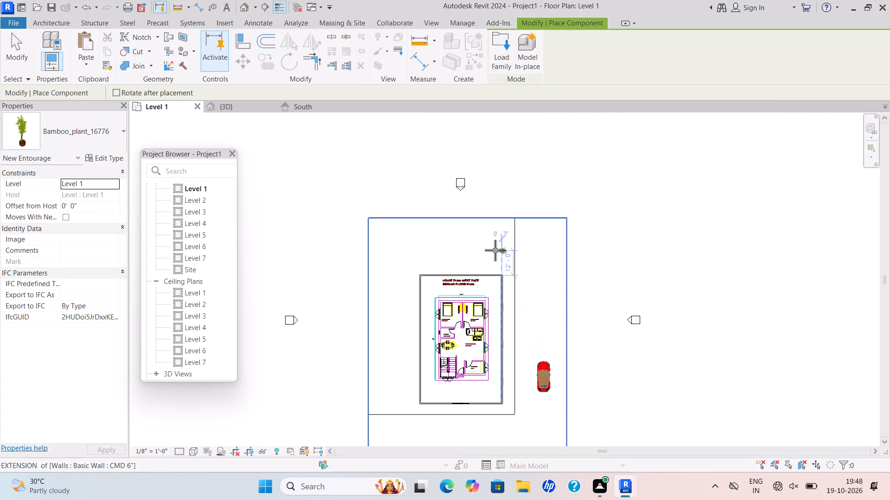
click(509, 231)
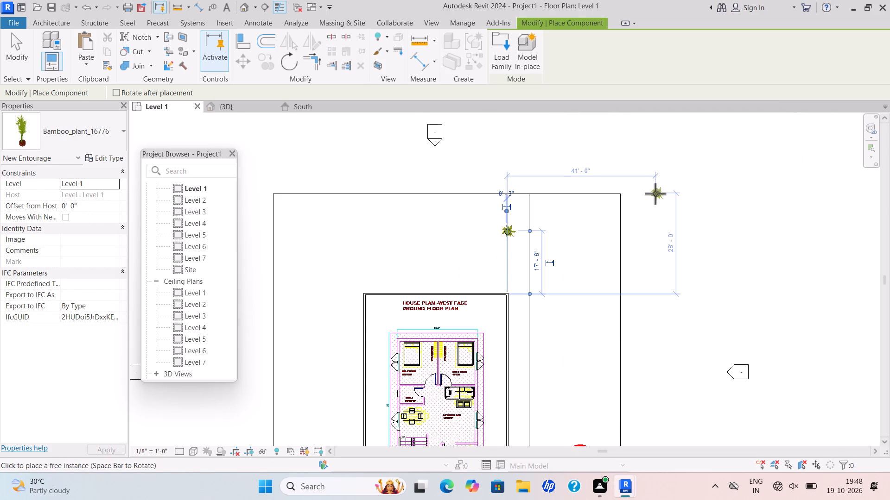
key(Escape)
key(Escape)
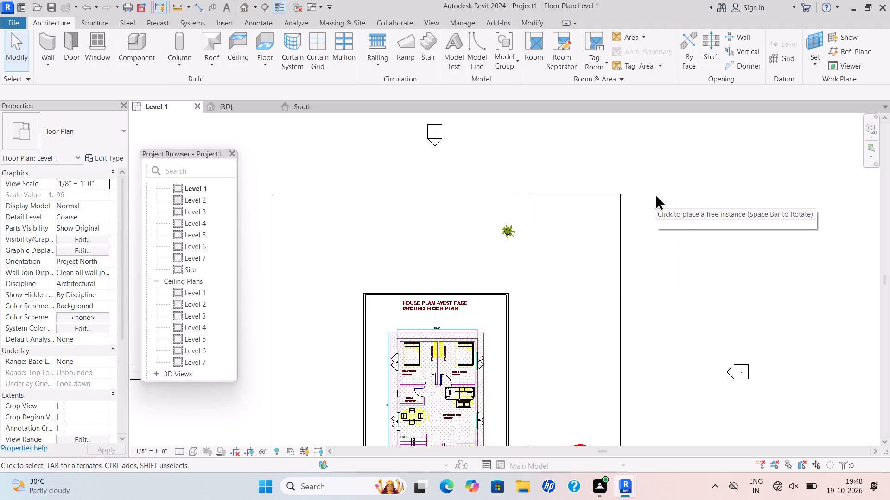
Open the 3D view and examine the placed plant and the front compound wall around the gate.
click(247, 105)
scroll(357, 172, down, 6)
scroll(407, 227, down, 4)
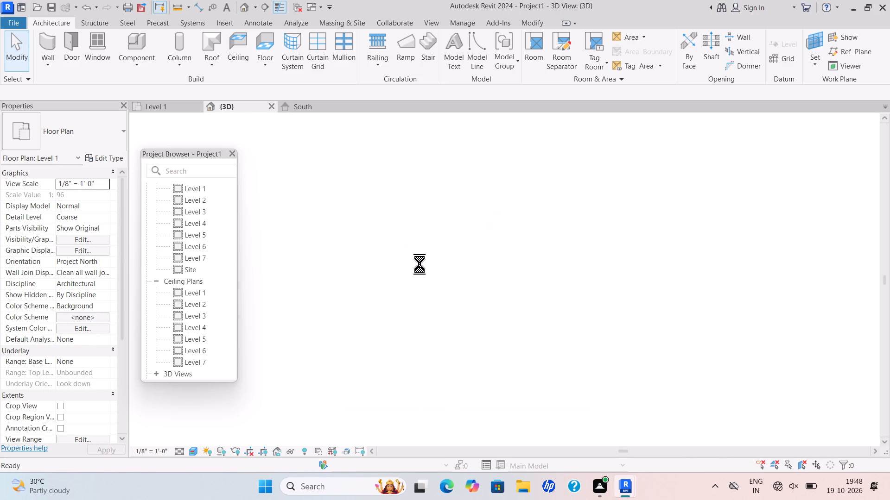
scroll(367, 261, up, 15)
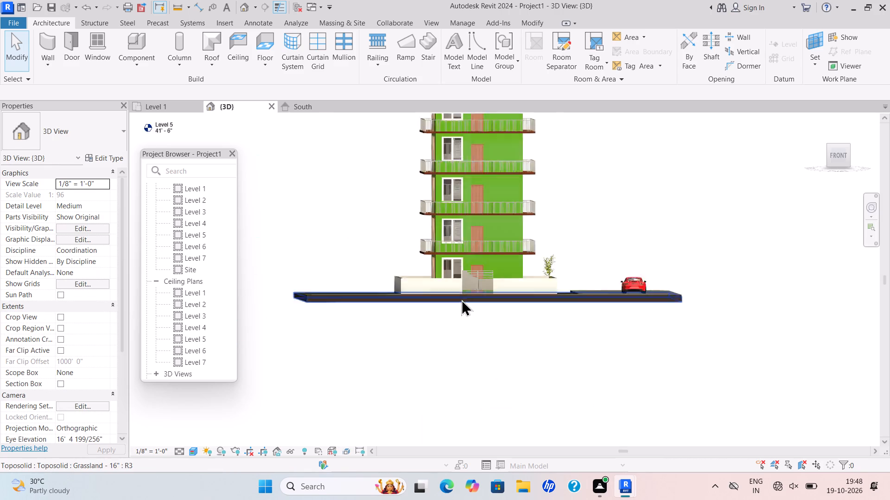
scroll(461, 299, up, 7)
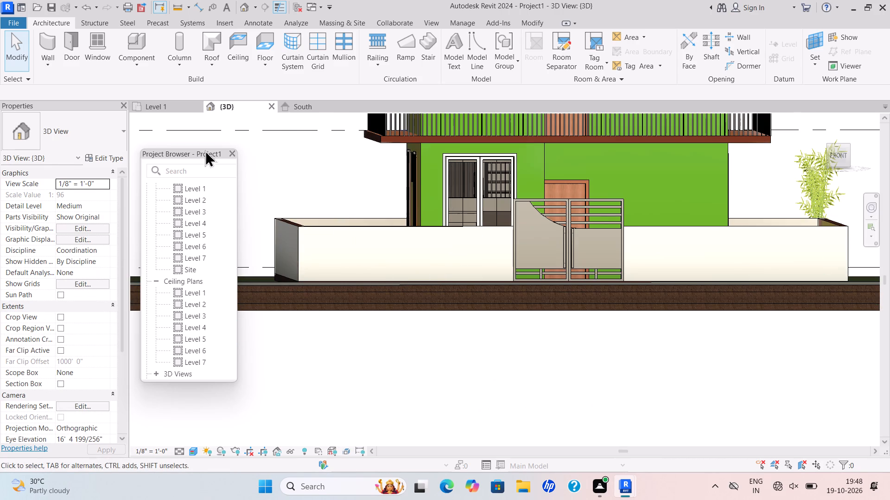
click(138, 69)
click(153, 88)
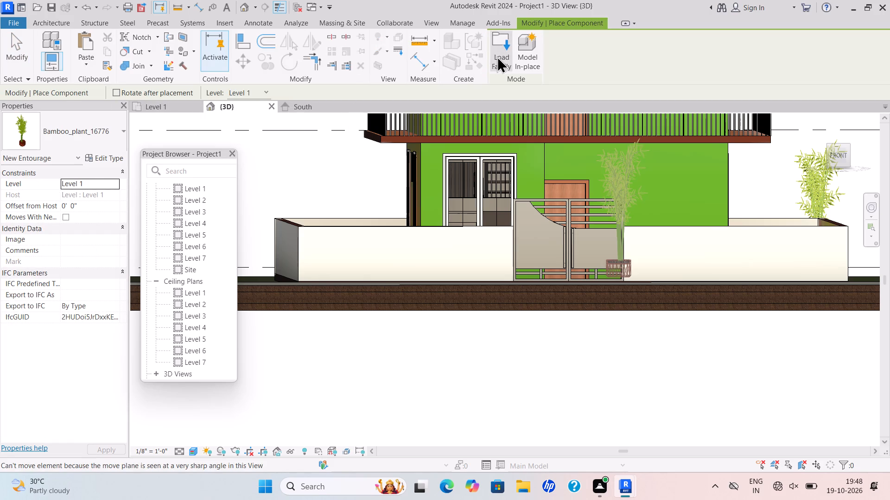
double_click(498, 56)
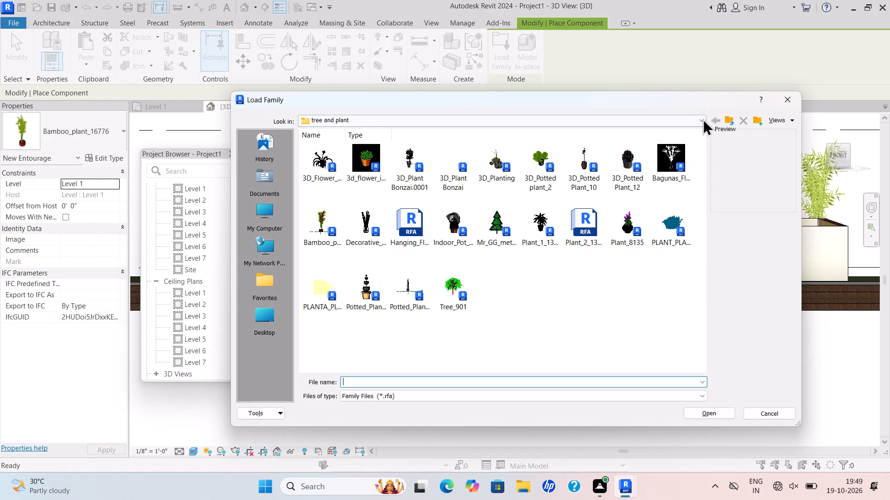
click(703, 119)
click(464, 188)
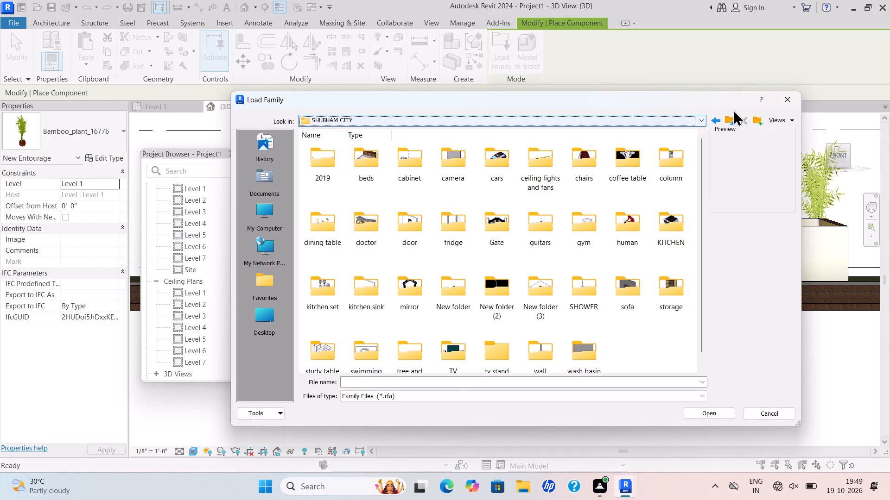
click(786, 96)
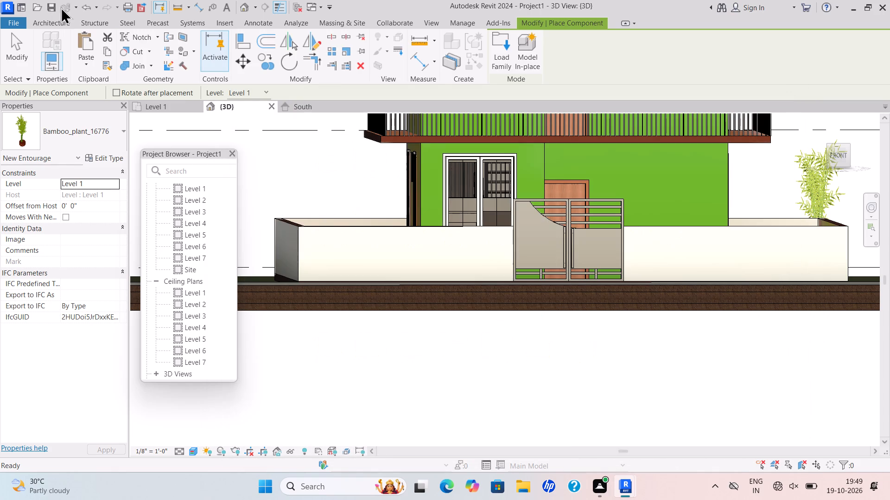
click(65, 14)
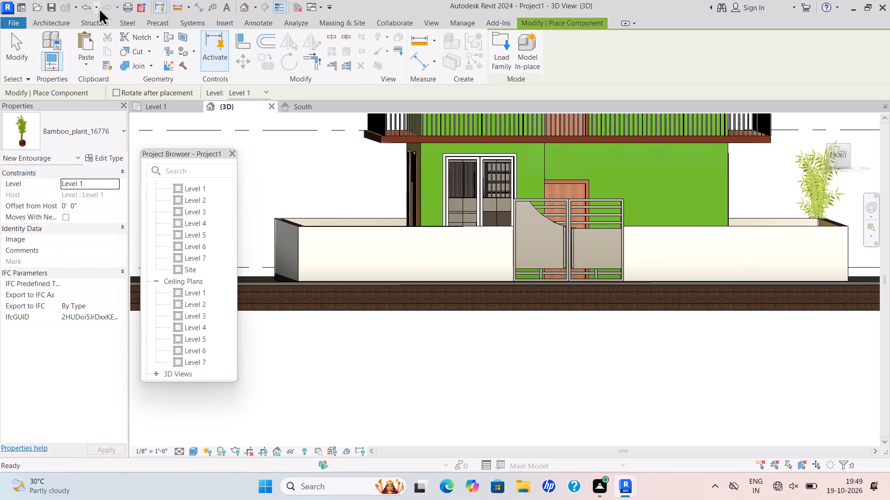
Start an in-place model component in the Generic Models category, accepting the suggested name.
click(59, 19)
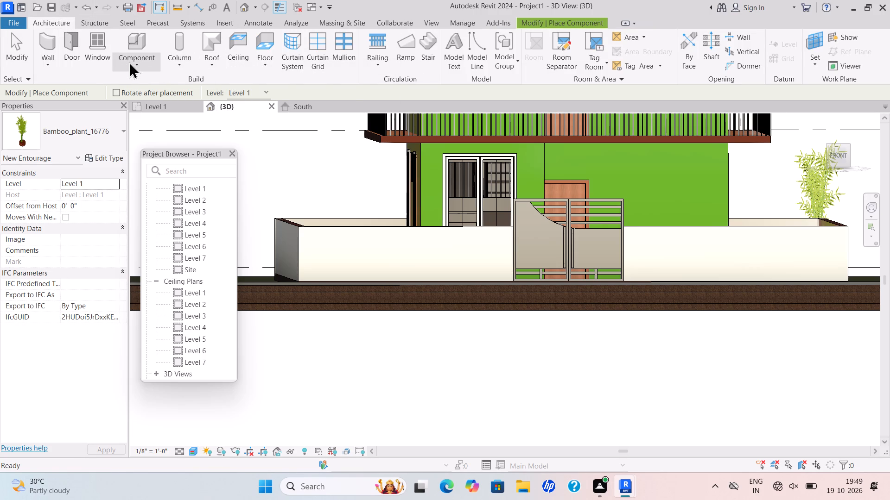
click(129, 66)
click(163, 100)
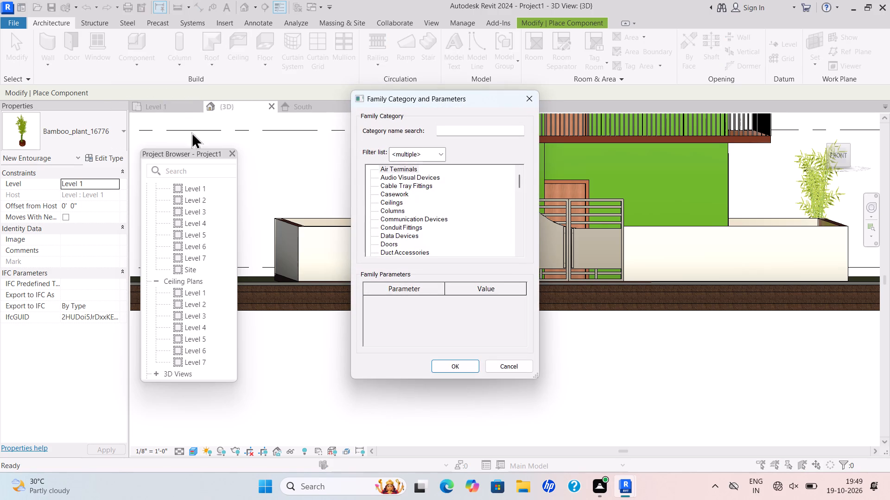
scroll(419, 228, down, 7)
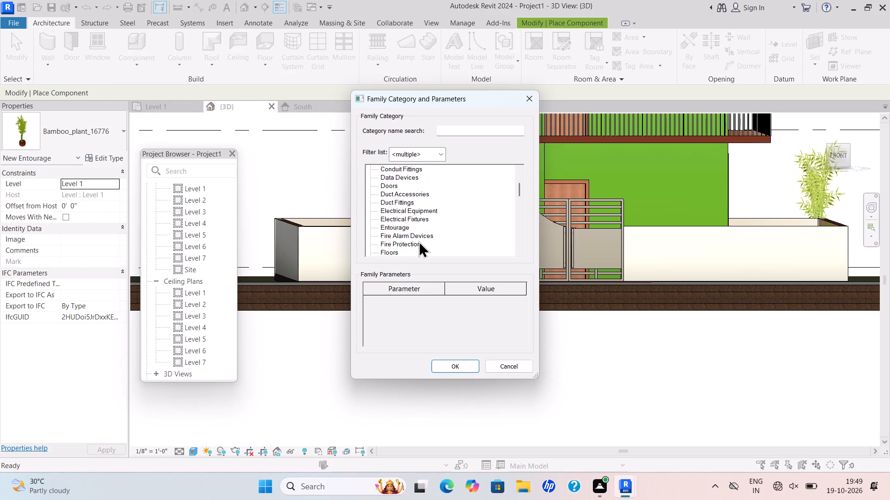
scroll(419, 241, down, 2)
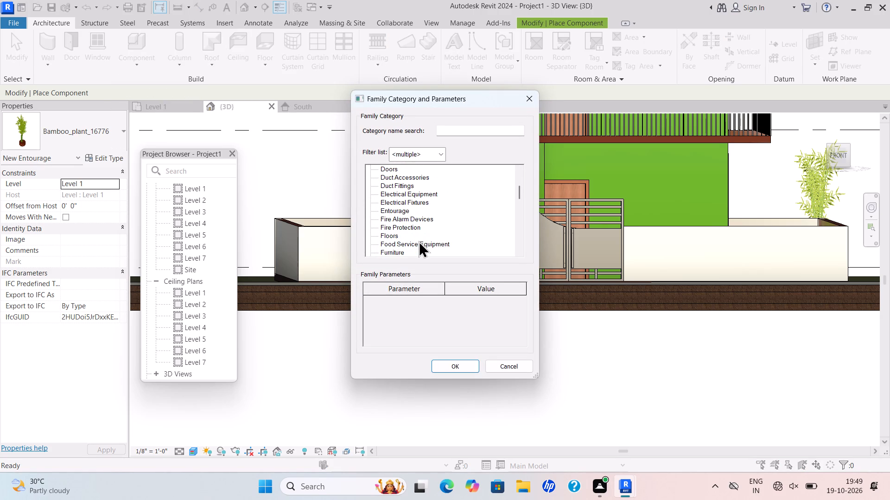
scroll(419, 241, down, 2)
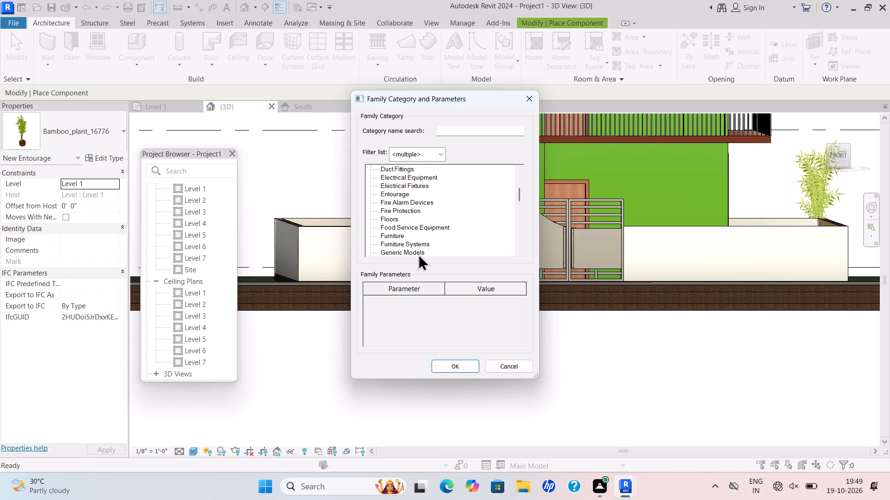
double_click(418, 254)
click(440, 263)
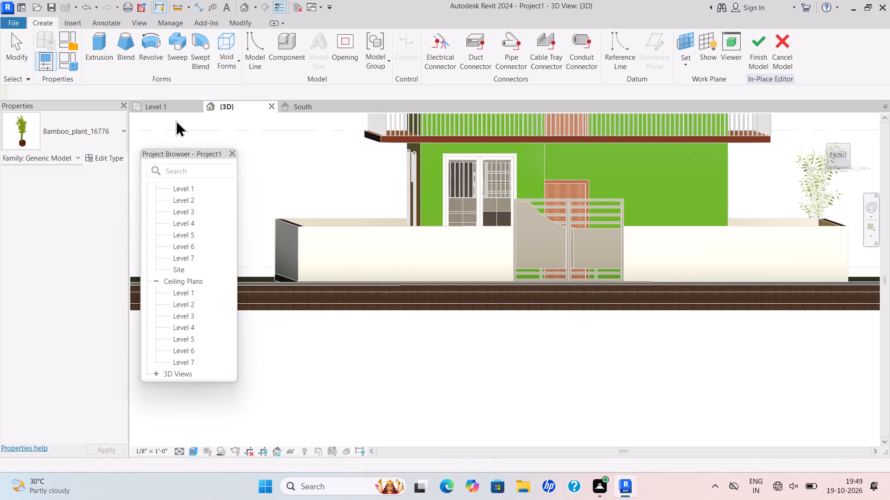
Start an extrusion and set its work plane to the front face of the compound wall beside the gate.
click(104, 51)
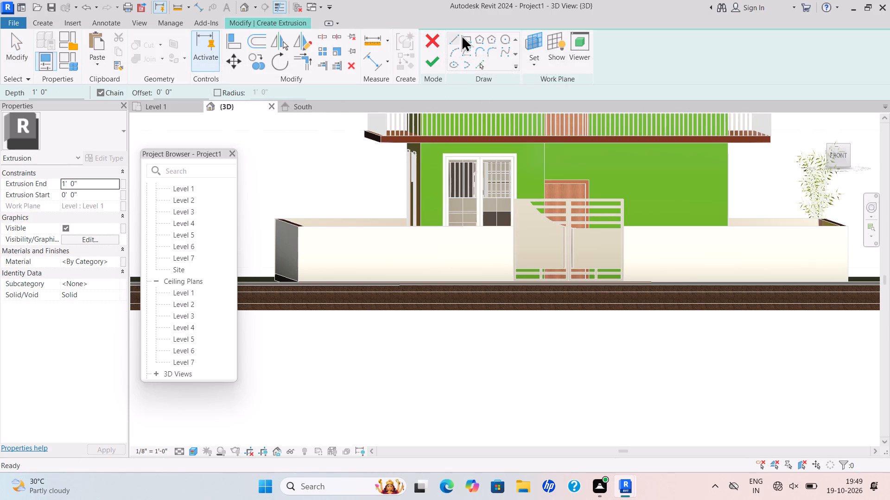
click(534, 69)
click(550, 105)
scroll(389, 240, up, 2)
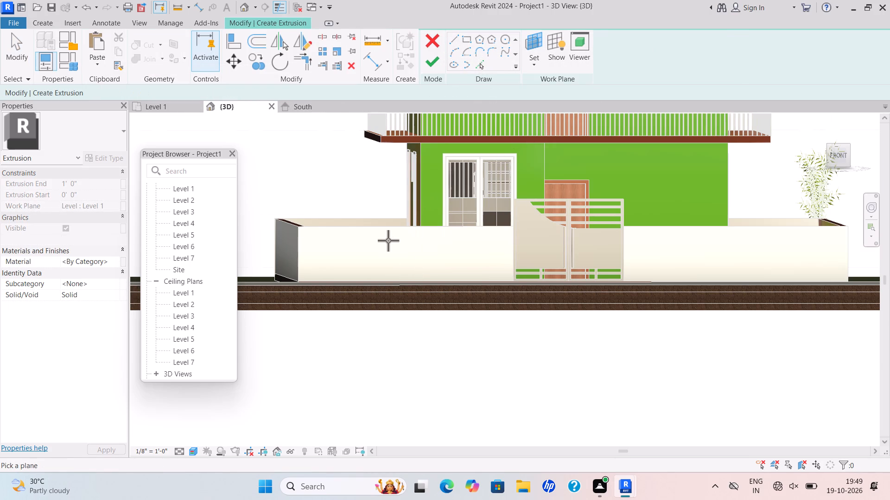
scroll(388, 240, up, 2)
click(431, 219)
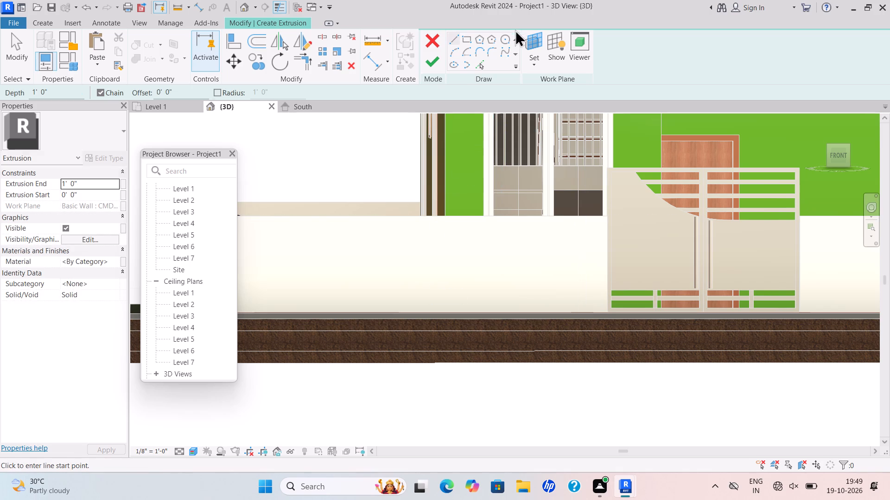
Sketch a 6-sided polygon near the west end of the front compound wall and extrude it 1' 0".
click(480, 40)
scroll(505, 177, down, 2)
middle_drag(512, 186, 564, 201)
scroll(564, 201, down, 2)
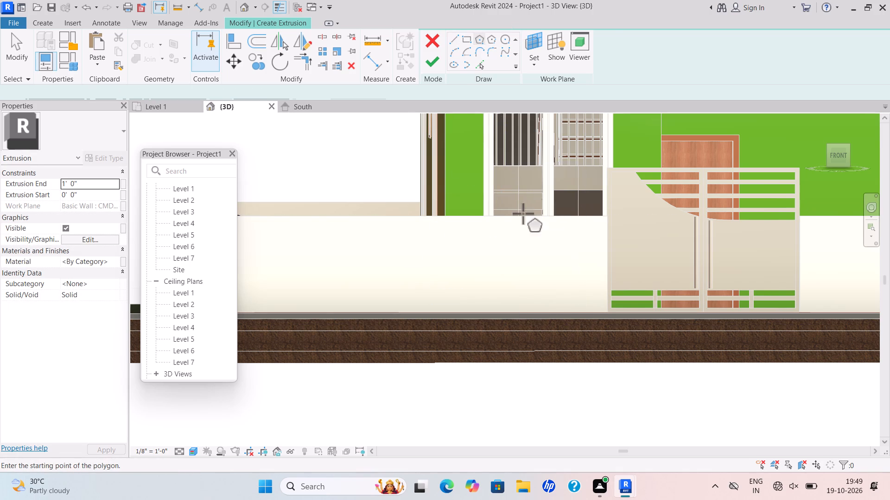
scroll(434, 240, up, 4)
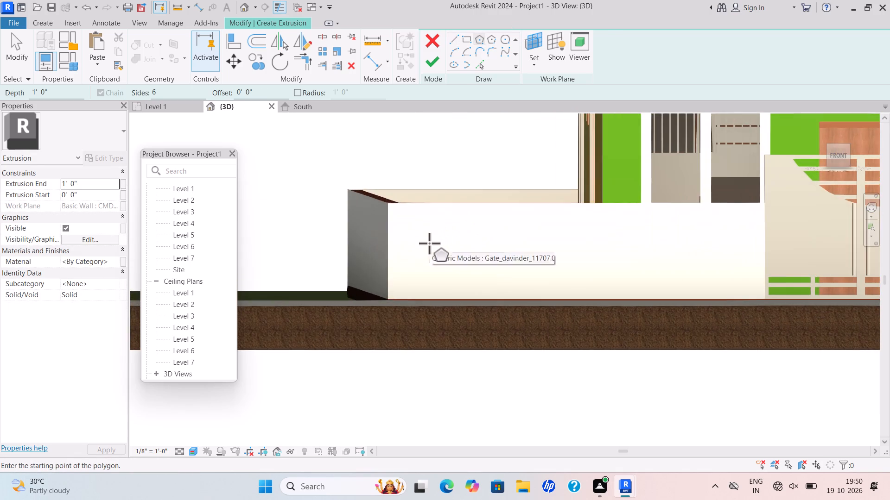
scroll(424, 252, up, 5)
click(415, 231)
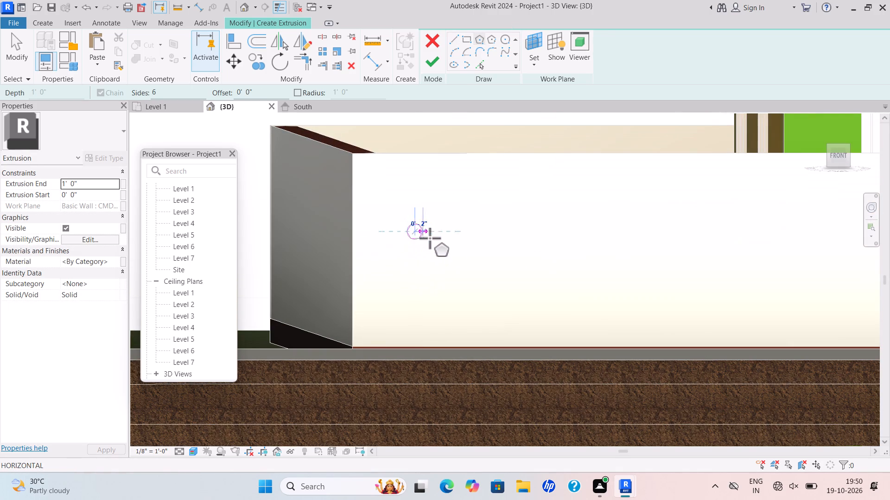
click(449, 255)
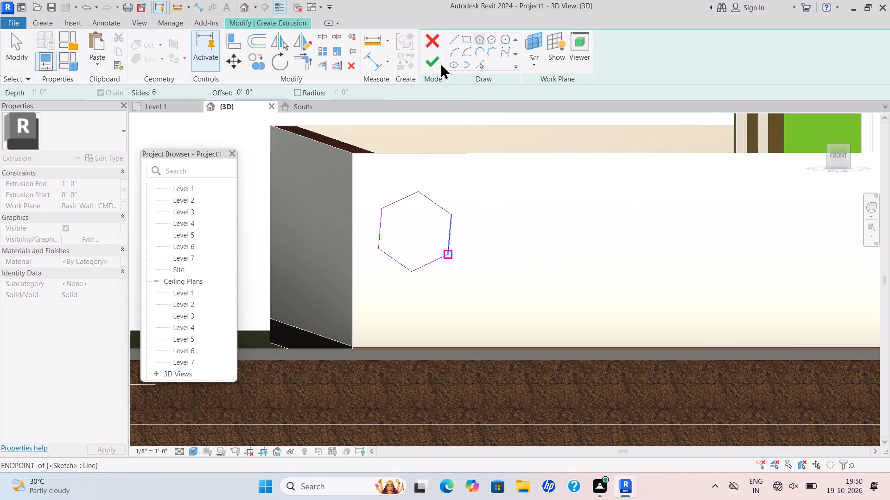
click(439, 63)
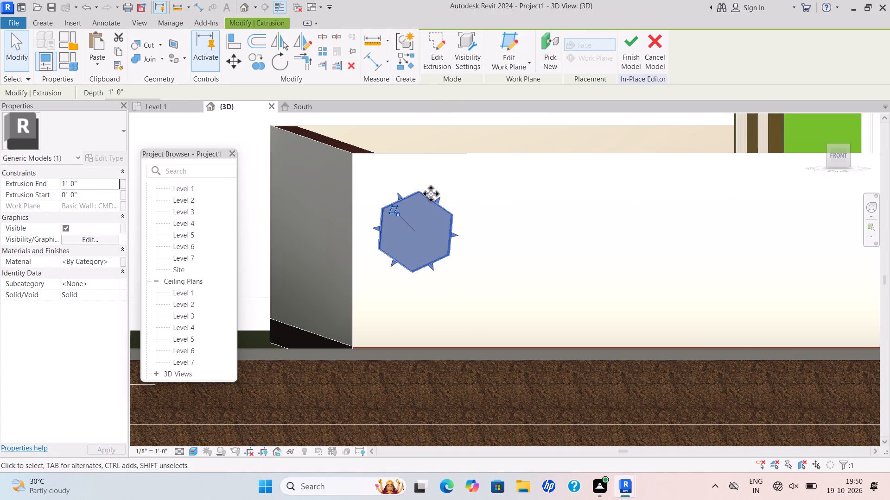
Finish the in-place hexagon model from the South elevation view.
click(431, 194)
click(298, 101)
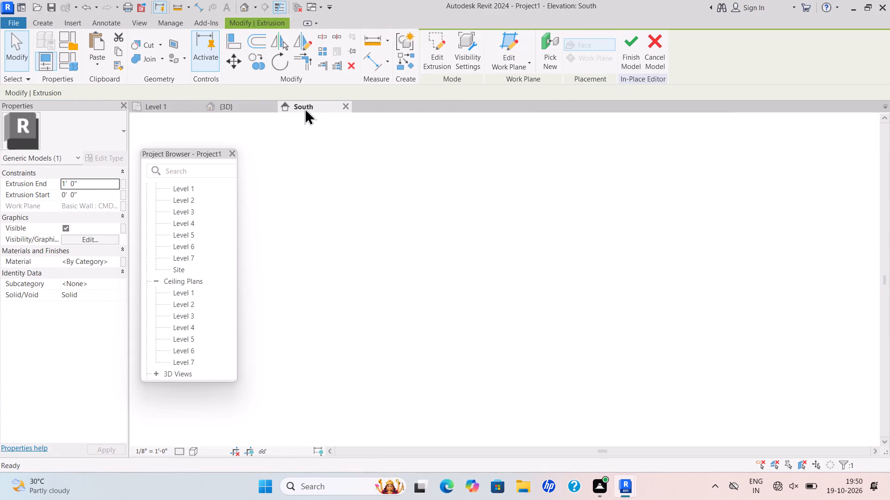
scroll(371, 169, down, 2)
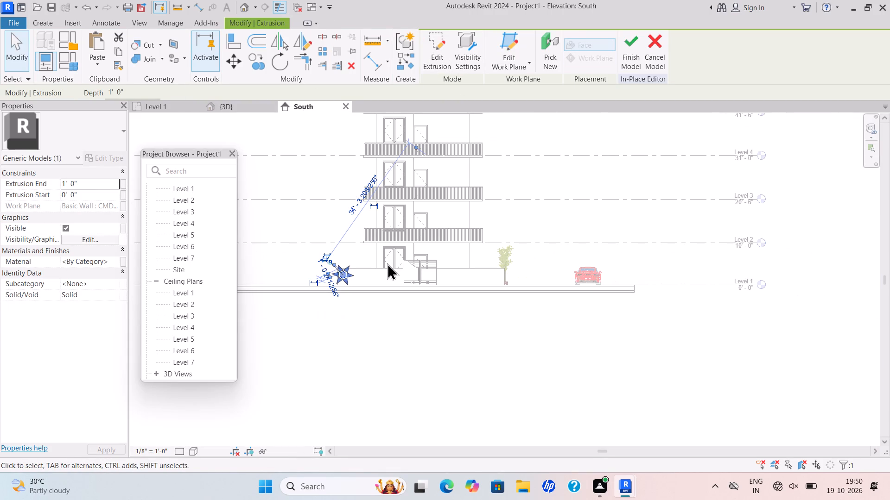
key(grave)
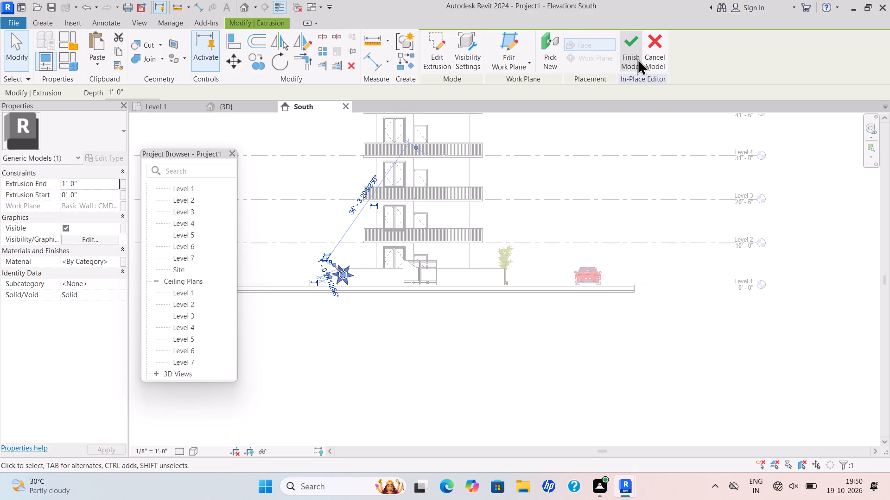
click(635, 55)
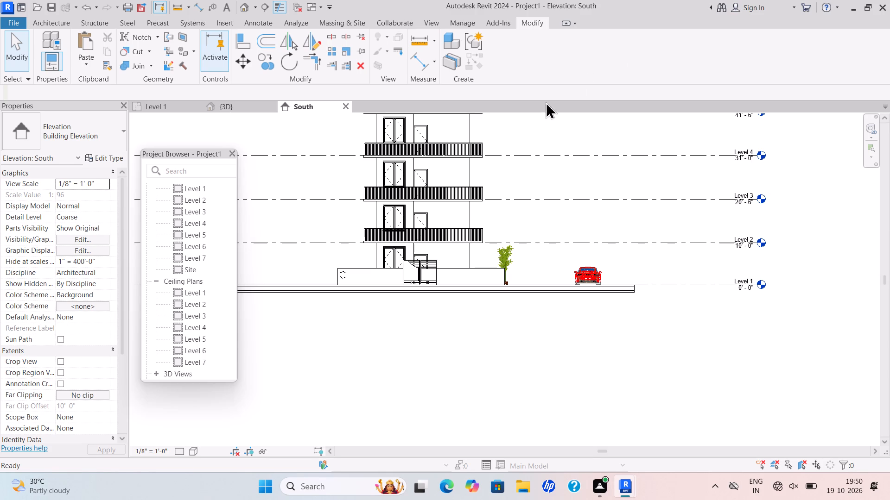
Copy the hexagon six times horizontally toward the gate at 2' spacing along the front compound wall.
scroll(341, 317, up, 10)
click(343, 282)
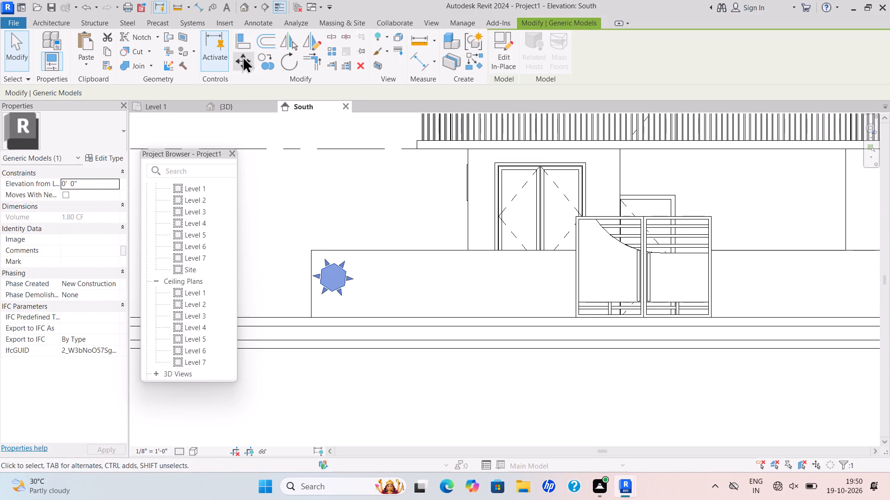
click(255, 59)
double_click(275, 60)
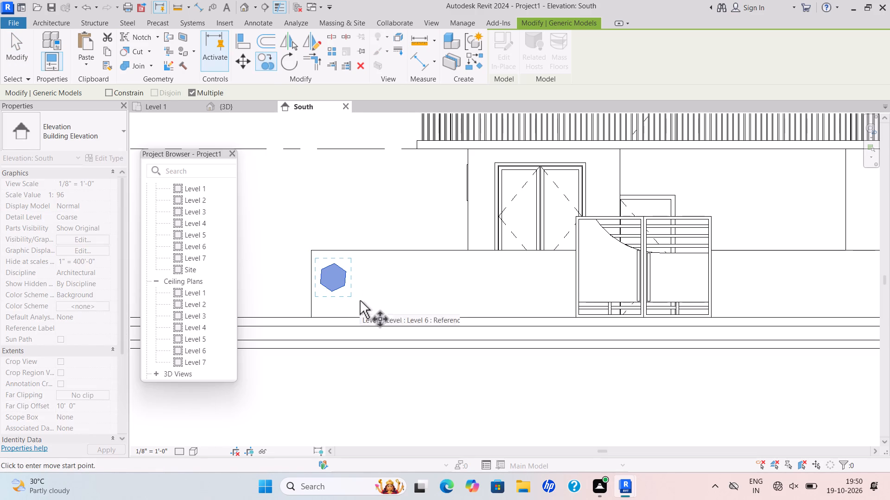
click(350, 295)
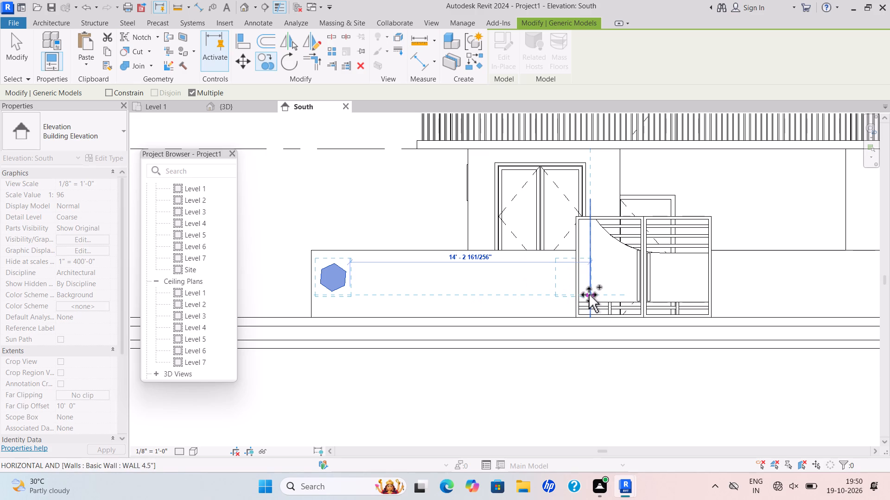
text(2')
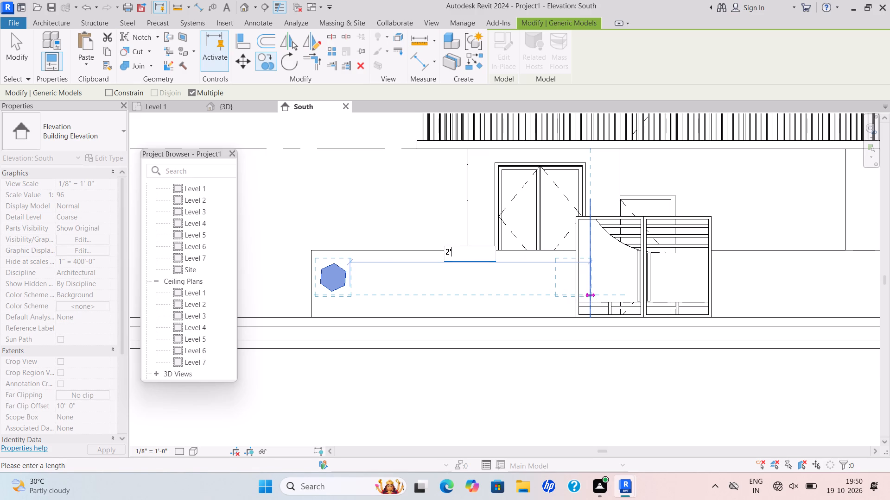
key(Return)
text(2')
key(Return)
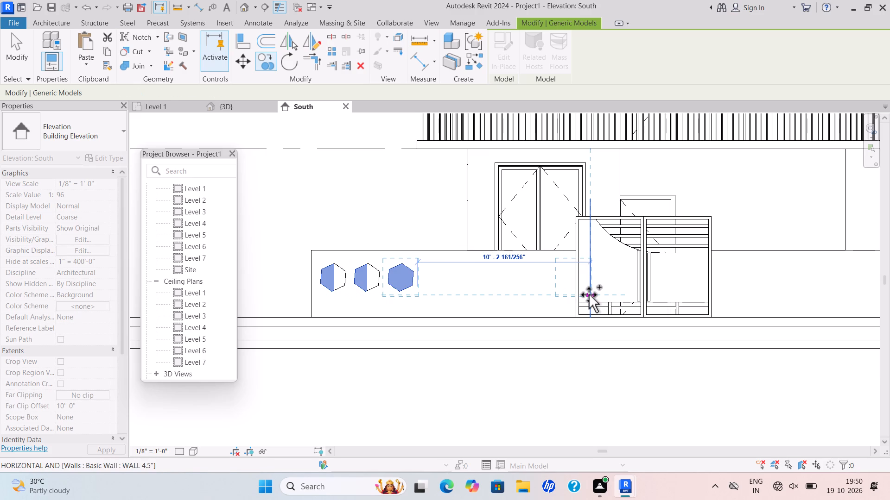
text(2')
key(Return)
text(2')
key(Return)
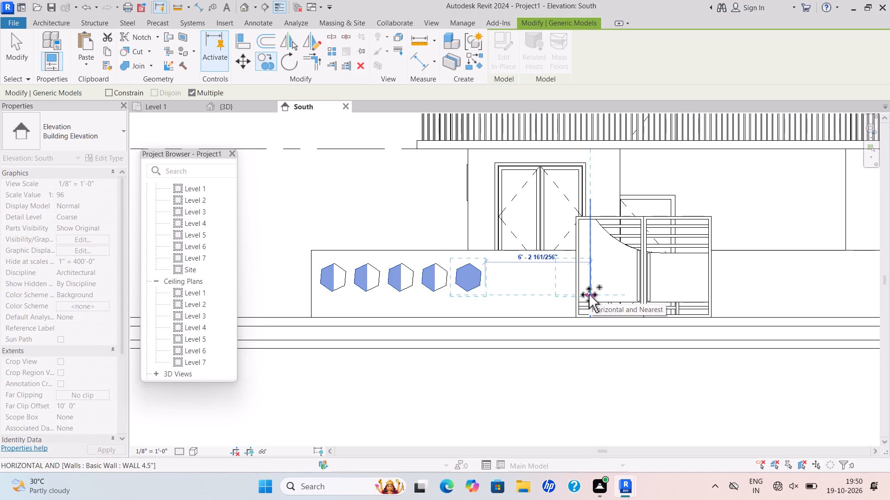
text(2')
key(Return)
key(2)
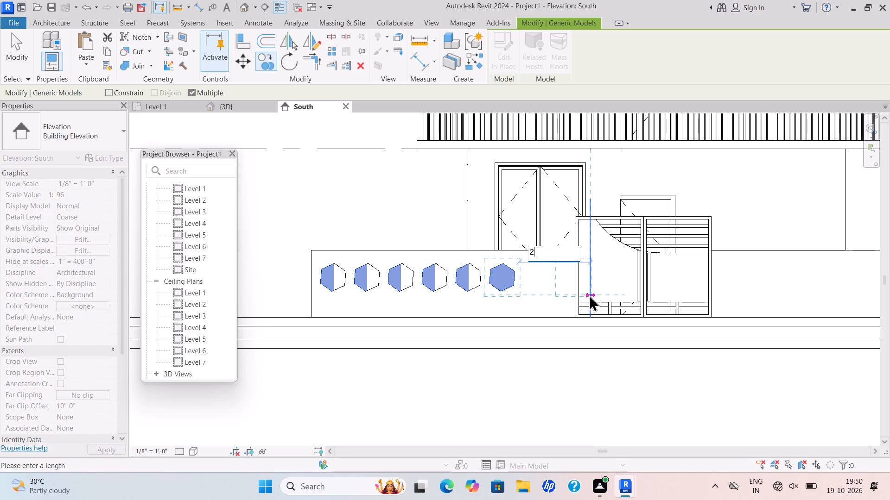
key(apostrophe)
key(Return)
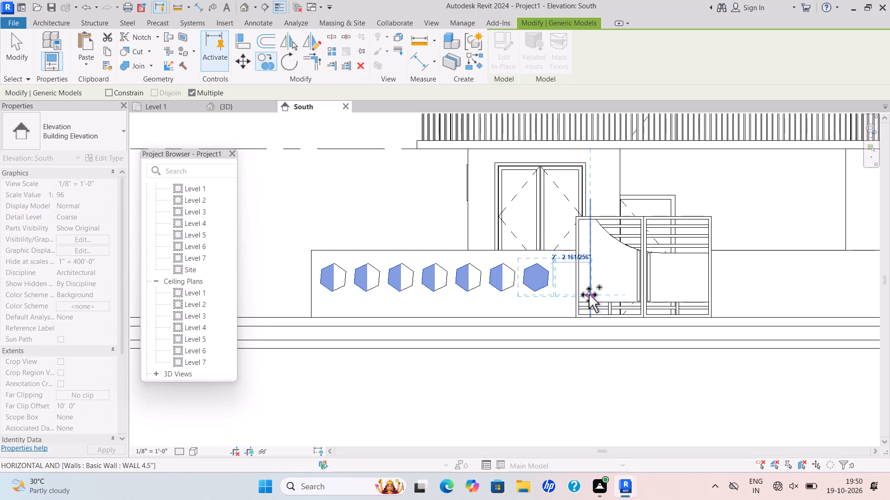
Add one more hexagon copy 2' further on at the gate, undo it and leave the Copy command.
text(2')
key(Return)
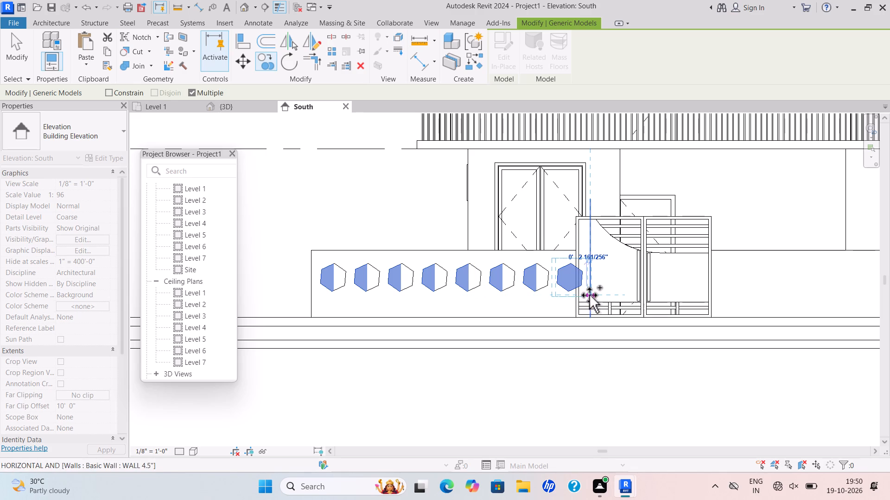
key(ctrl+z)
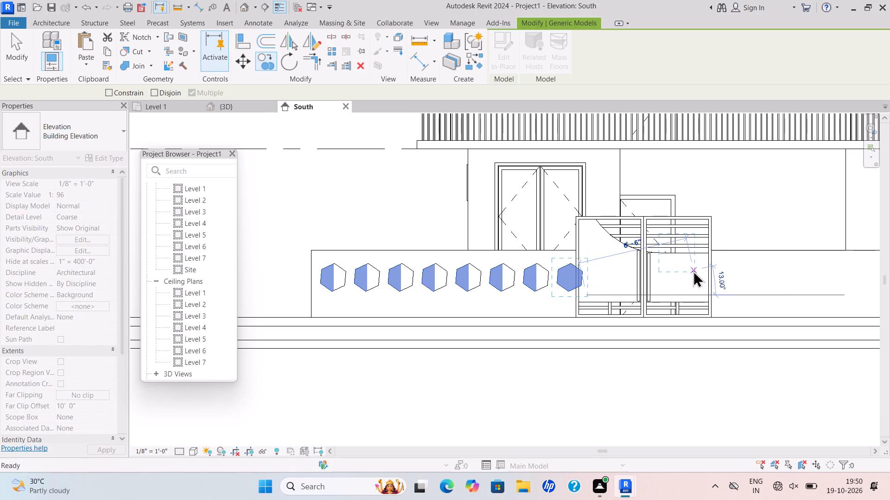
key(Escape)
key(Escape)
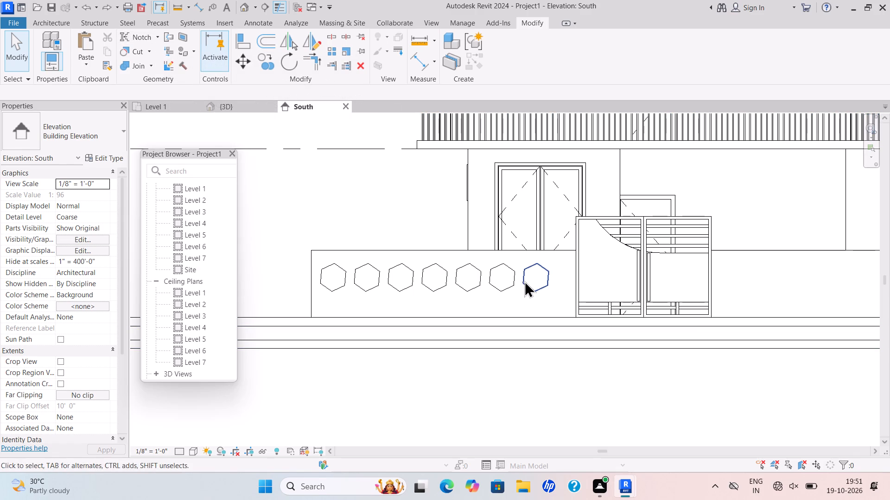
Copy the hexagon nearest the gate horizontally onto the compound wall section just east of the gate.
click(528, 281)
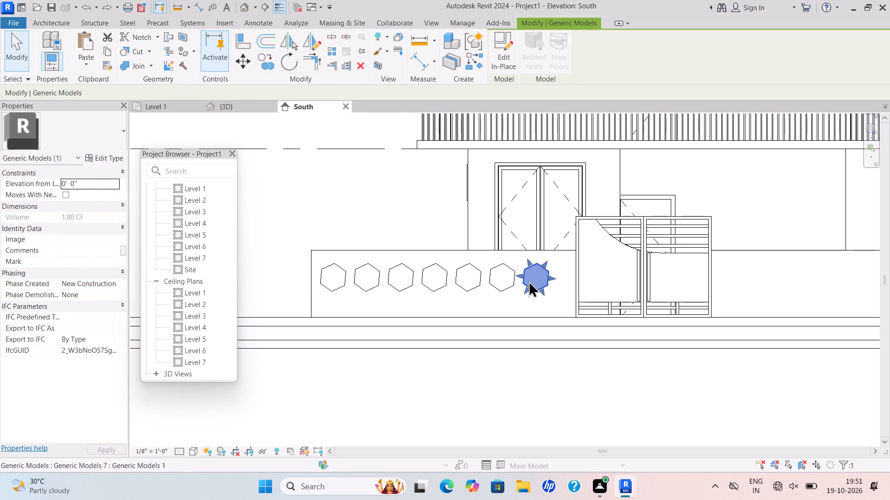
click(268, 65)
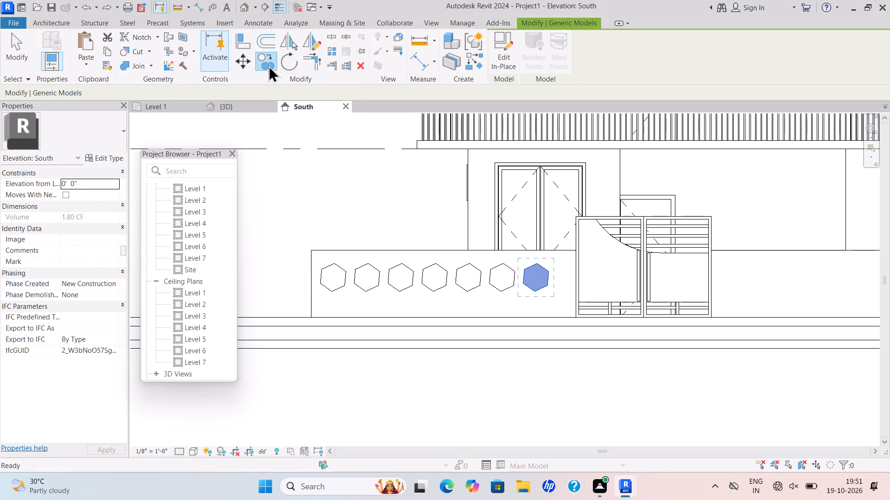
click(556, 298)
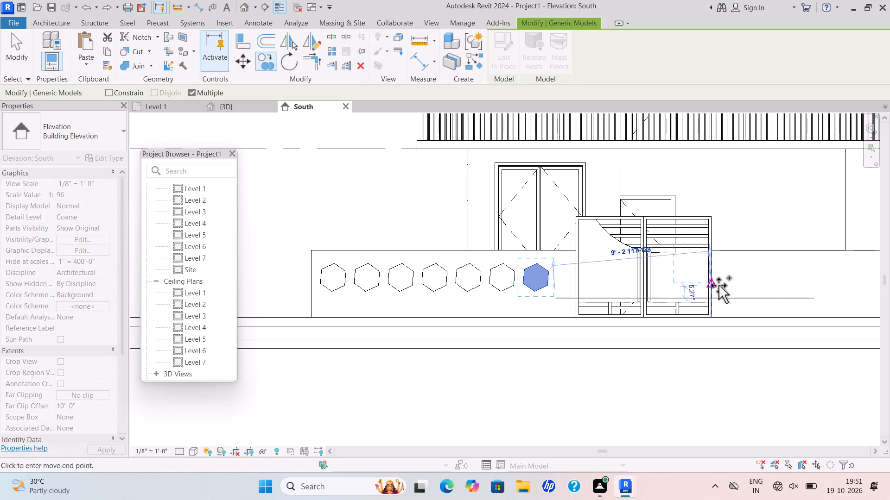
scroll(751, 285, down, 2)
middle_drag(744, 285, 520, 277)
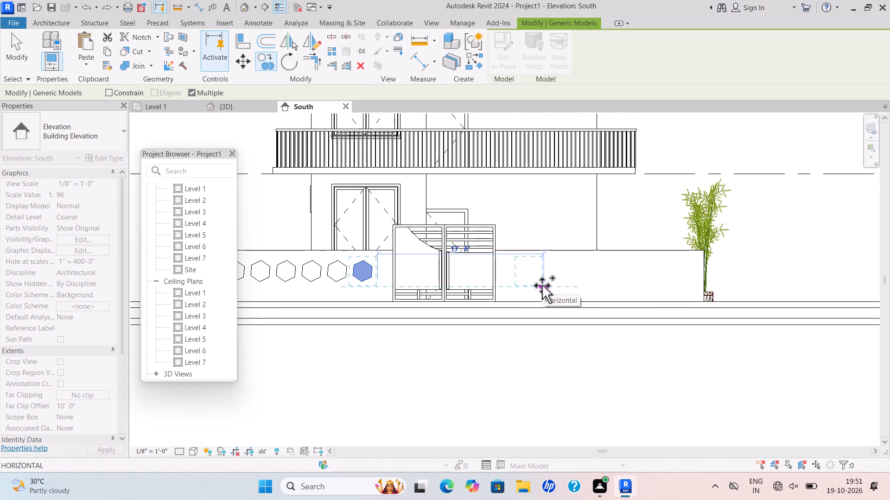
click(537, 286)
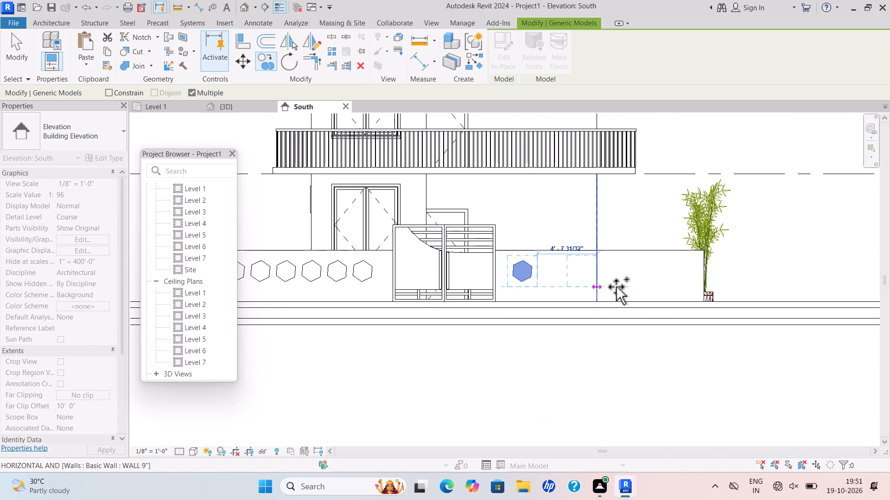
Add six more hexagon copies at 2' spacing along the east wall section toward the bamboo plant.
scroll(703, 284, up, 4)
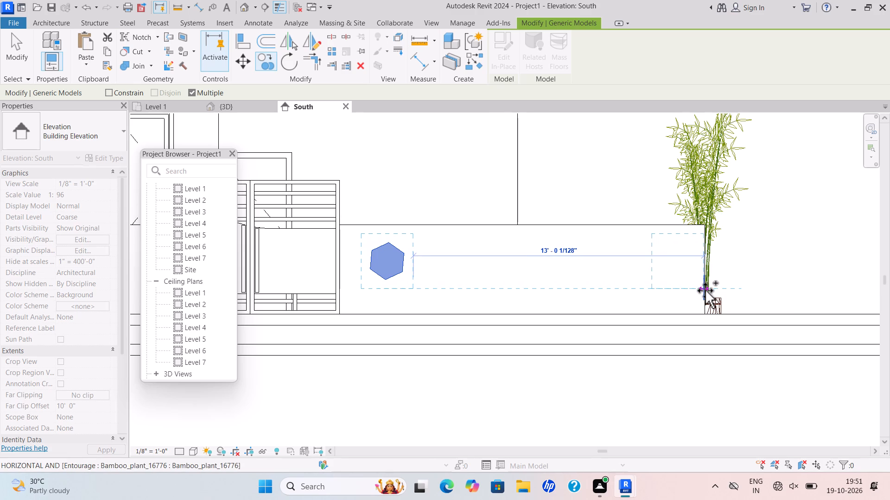
text(2')
key(Return)
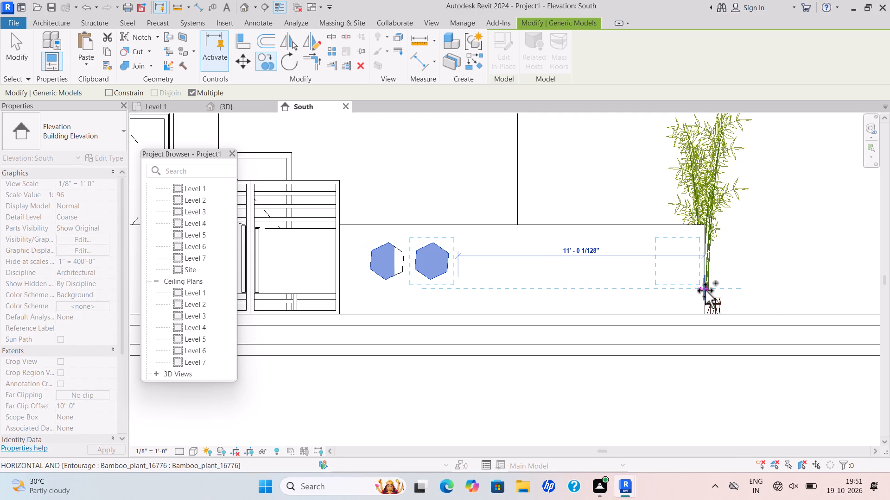
text(2')
key(Return)
key(2)
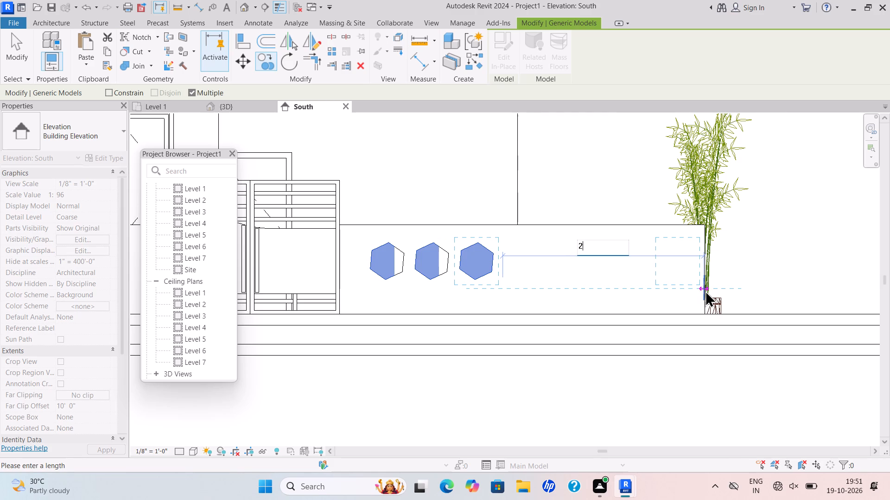
key(apostrophe)
key(Return)
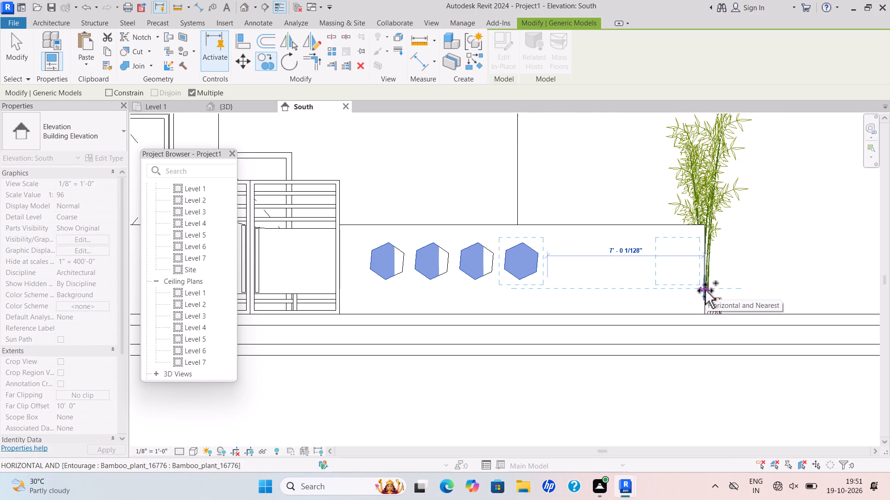
text(2')
key(Return)
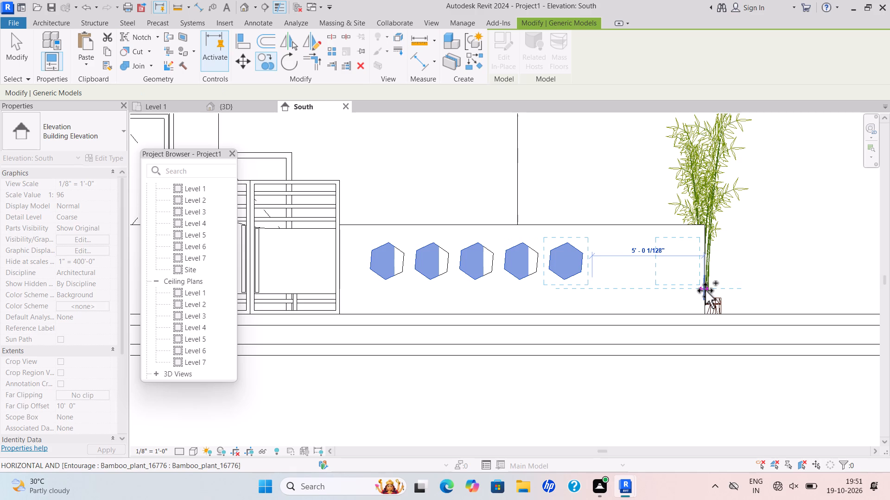
text(2')
key(Return)
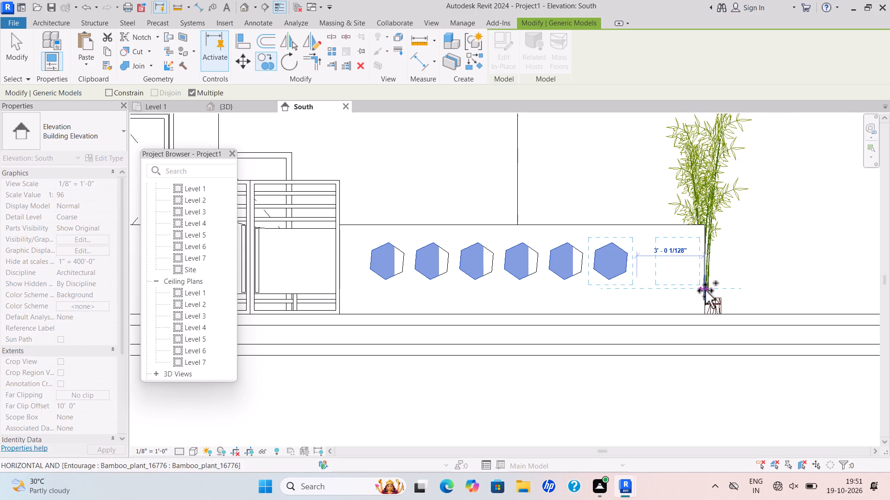
text(2')
key(Return)
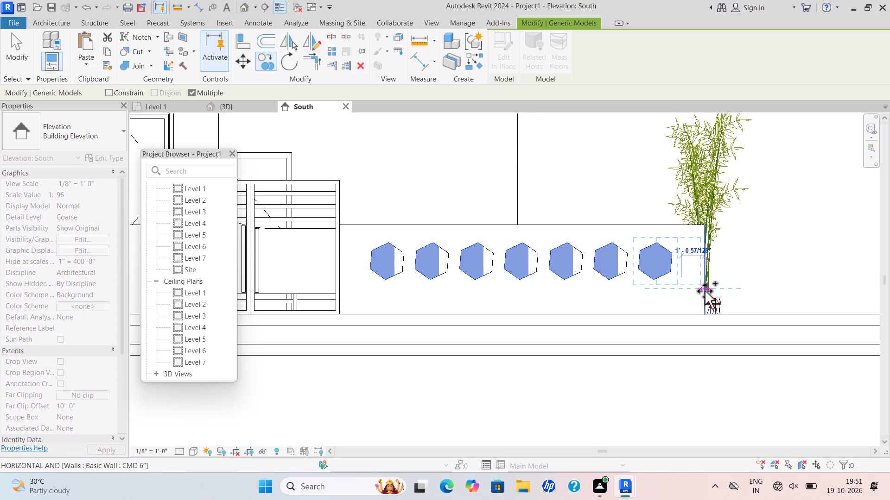
key(Escape)
key(Escape)
key(Escape)
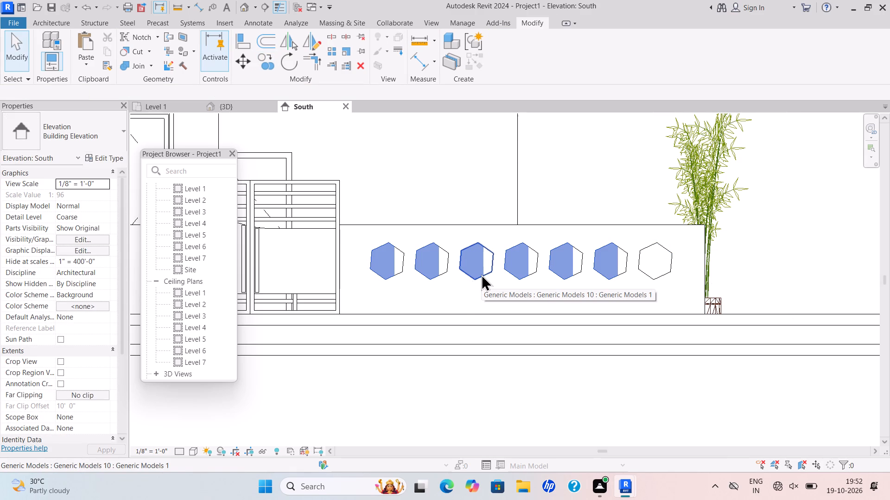
In the 3D view, edit the westernmost hexagon on the front compound wall in place and paint its front face with Parking Stripe.
scroll(498, 269, down, 5)
middle_drag(508, 271, 642, 310)
scroll(539, 286, down, 1)
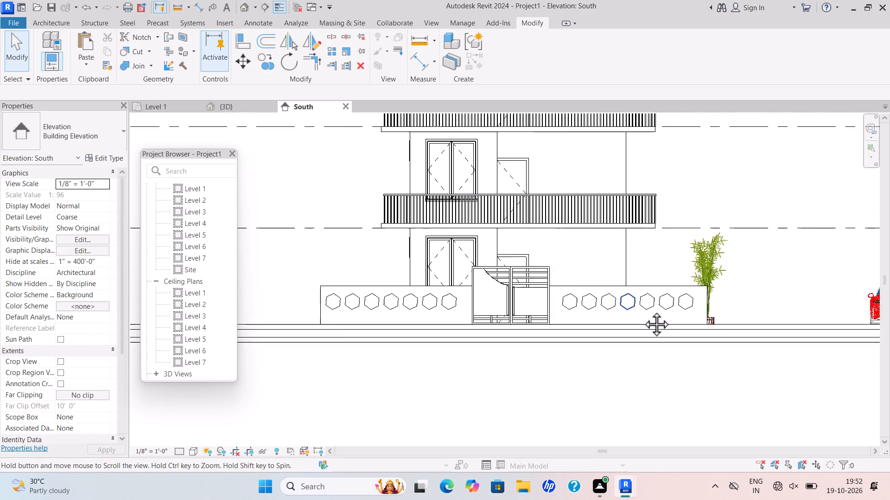
middle_drag(642, 310, 645, 311)
click(230, 104)
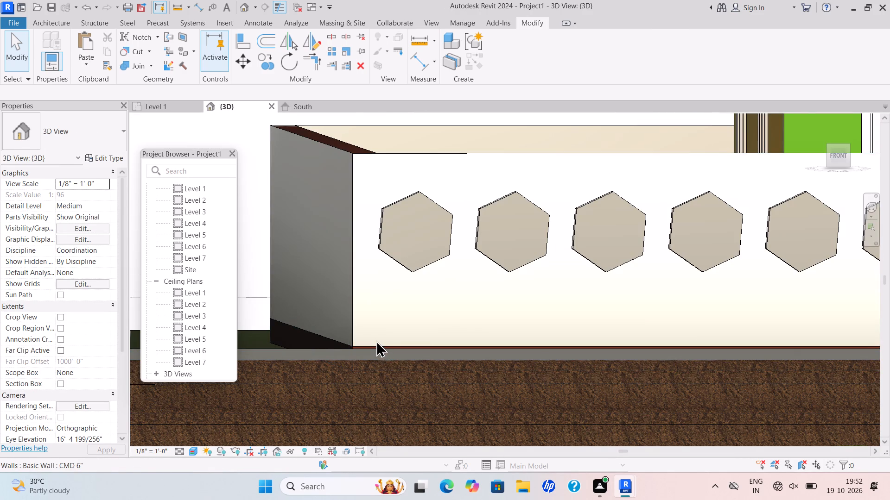
scroll(396, 274, up, 3)
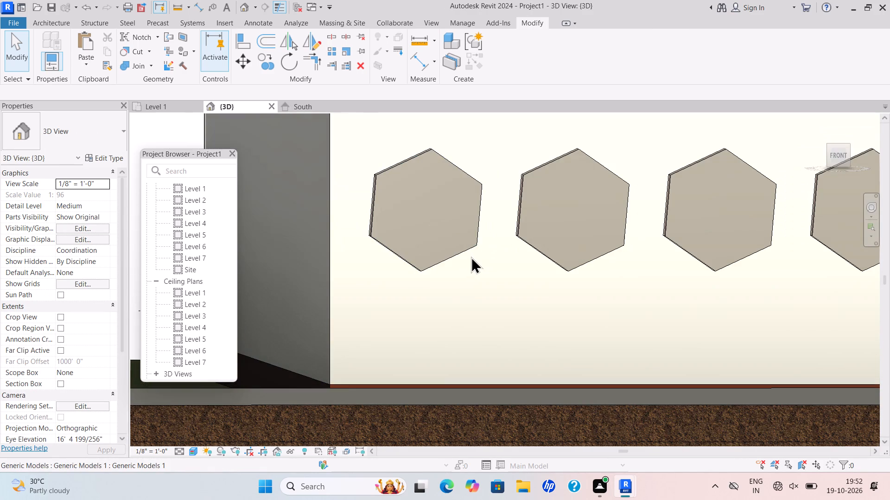
click(465, 250)
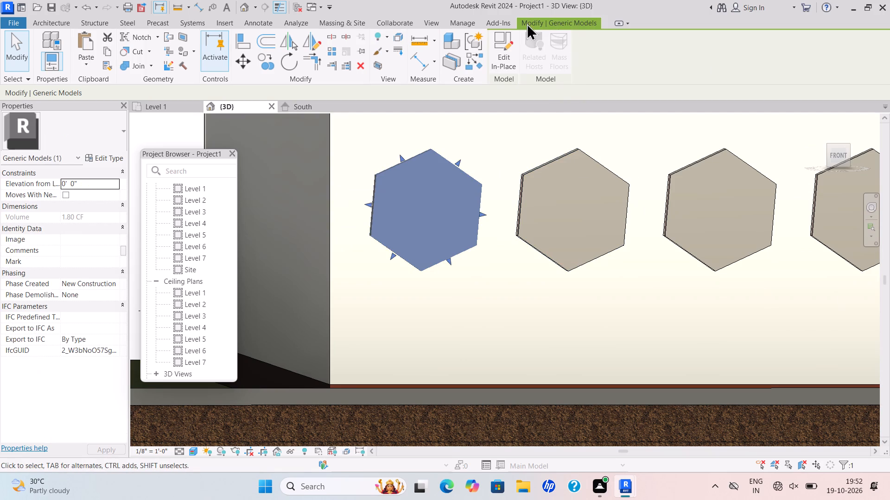
click(512, 46)
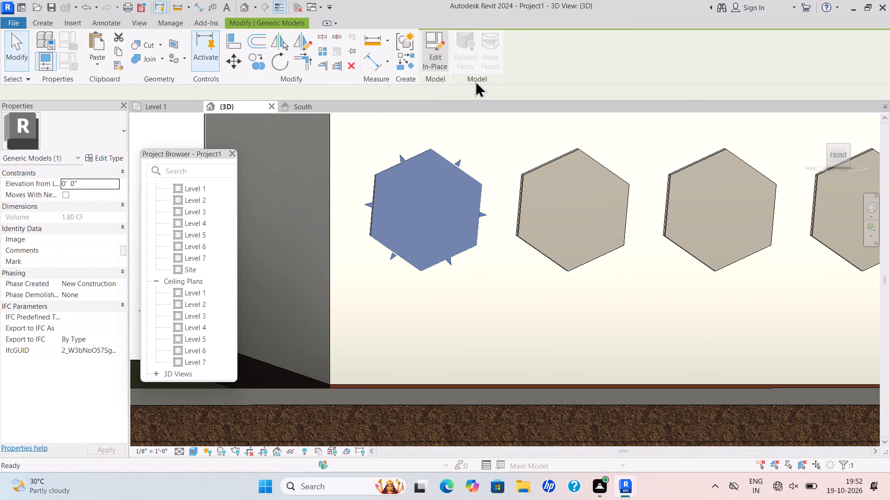
click(183, 58)
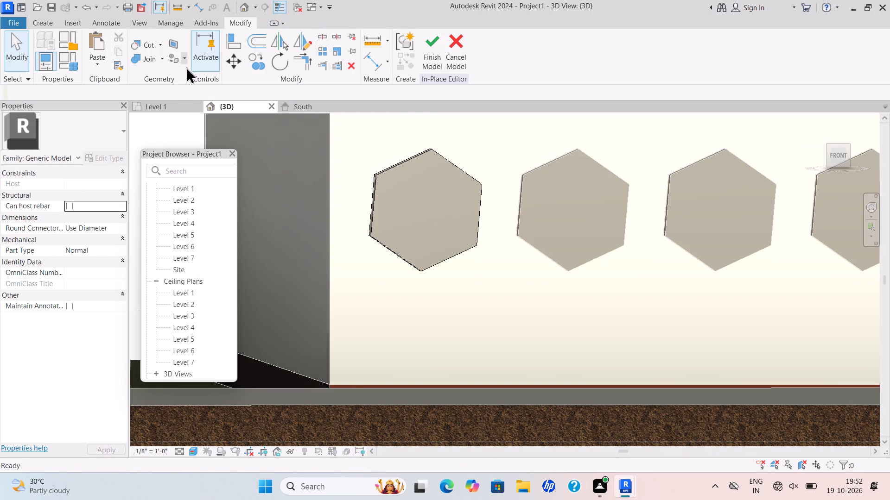
click(188, 73)
scroll(110, 208, down, 5)
click(102, 111)
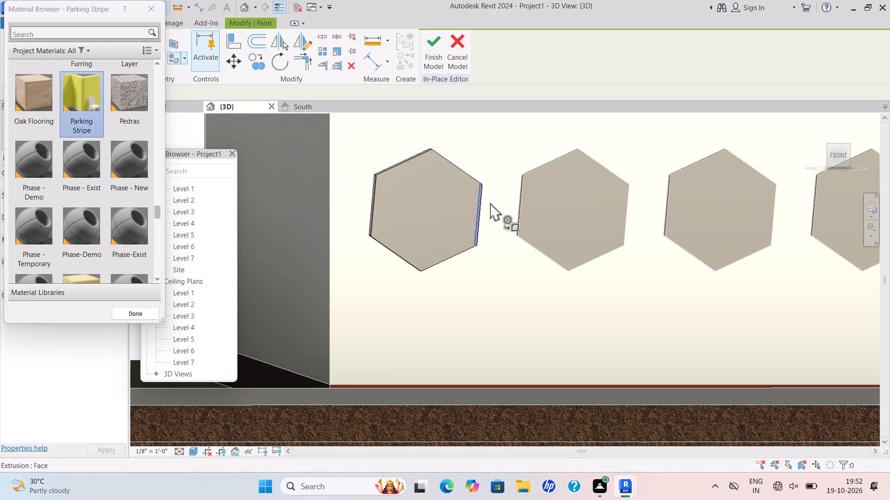
click(460, 232)
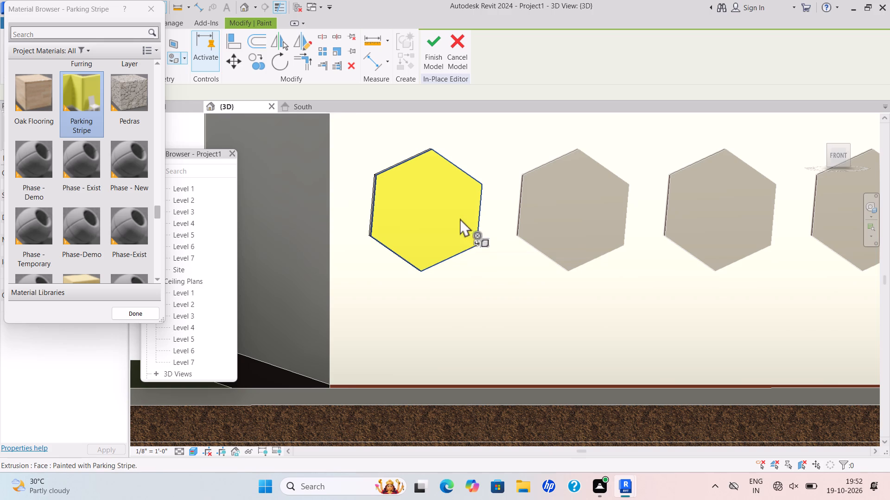
click(438, 53)
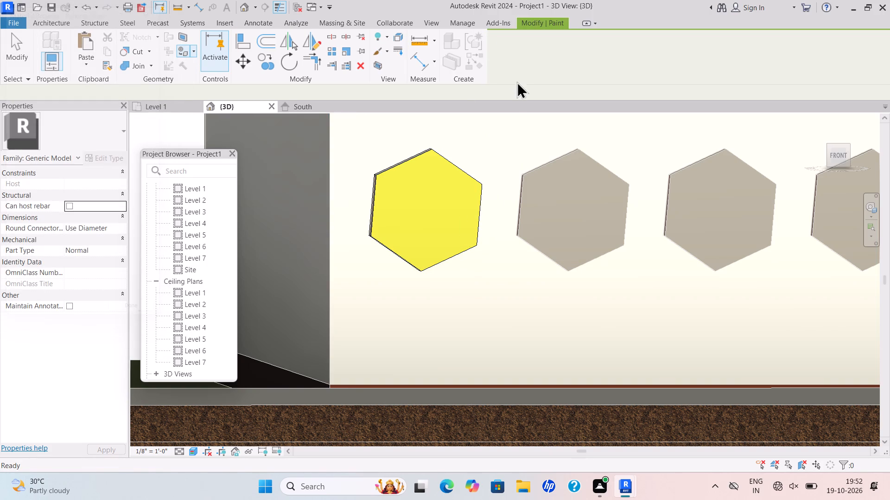
Edit the second hexagon from the wall's west end in place and paint its front face with Carpet (1).
click(571, 205)
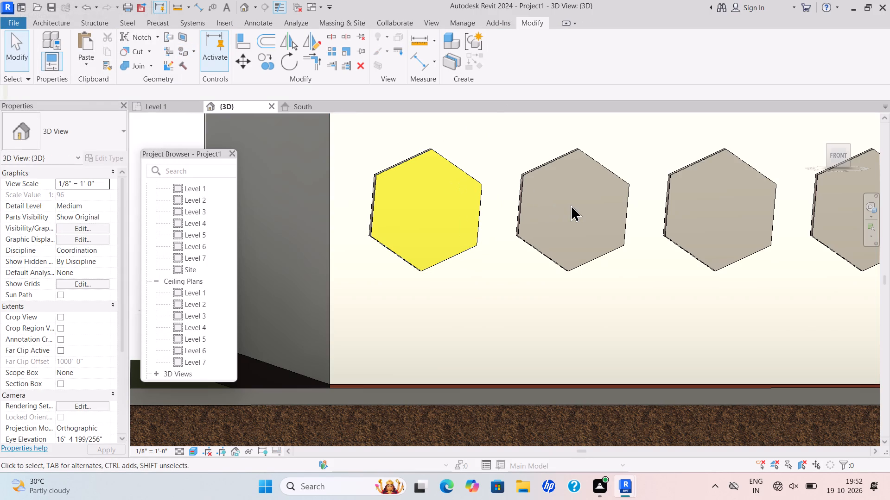
click(549, 165)
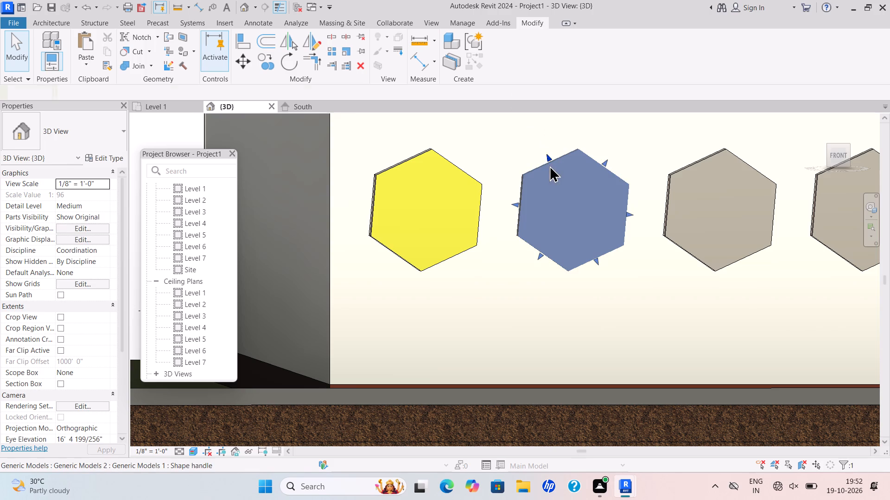
click(502, 55)
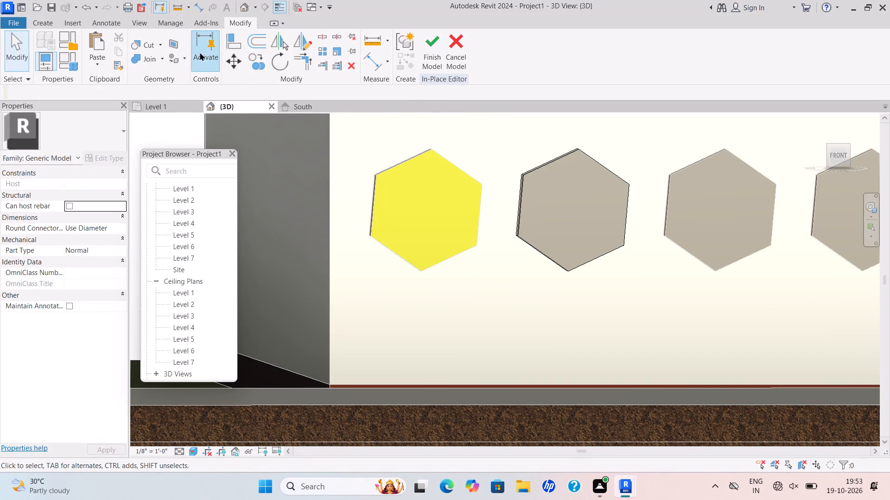
click(189, 57)
click(185, 58)
click(198, 73)
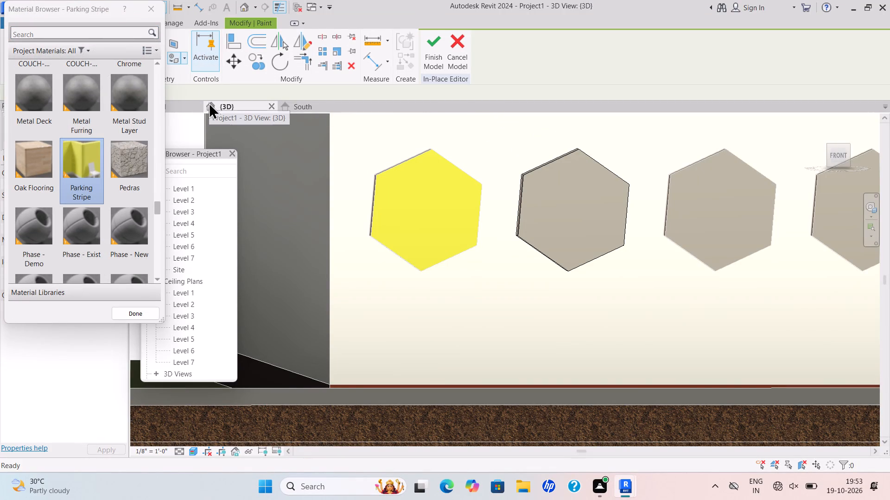
scroll(118, 183, down, 4)
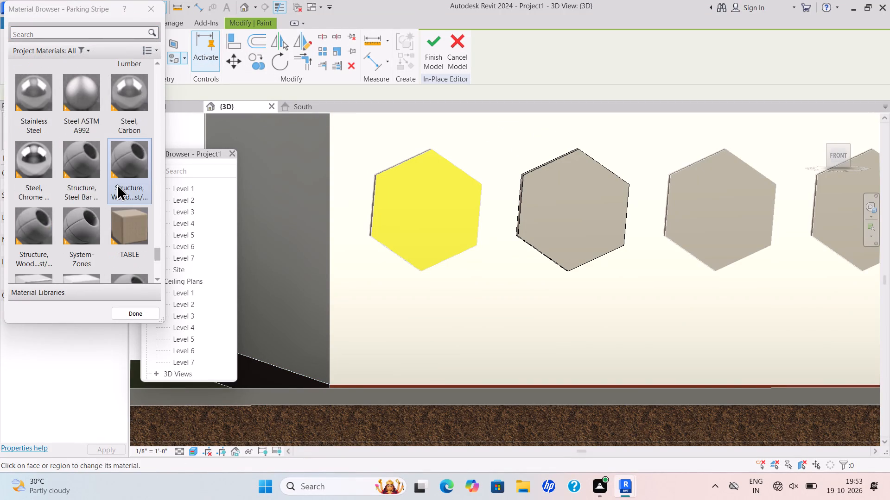
scroll(117, 184, down, 4)
scroll(117, 184, up, 10)
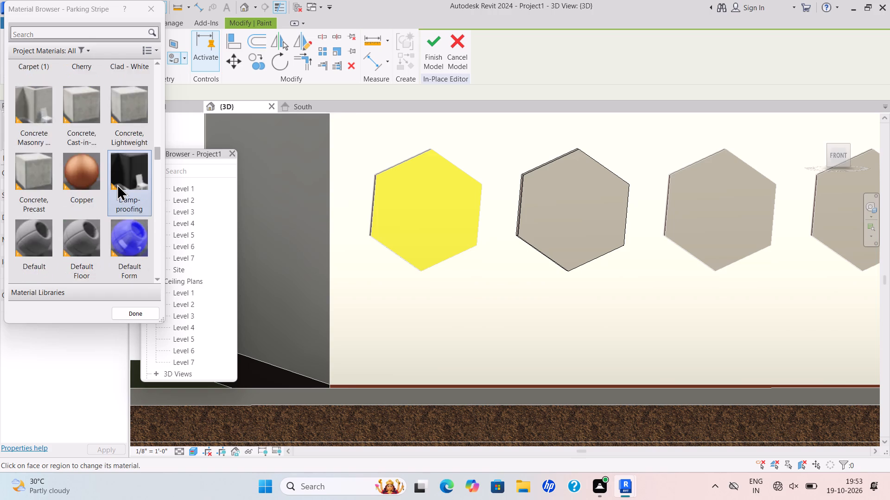
scroll(117, 184, up, 5)
scroll(117, 184, down, 3)
scroll(117, 184, up, 3)
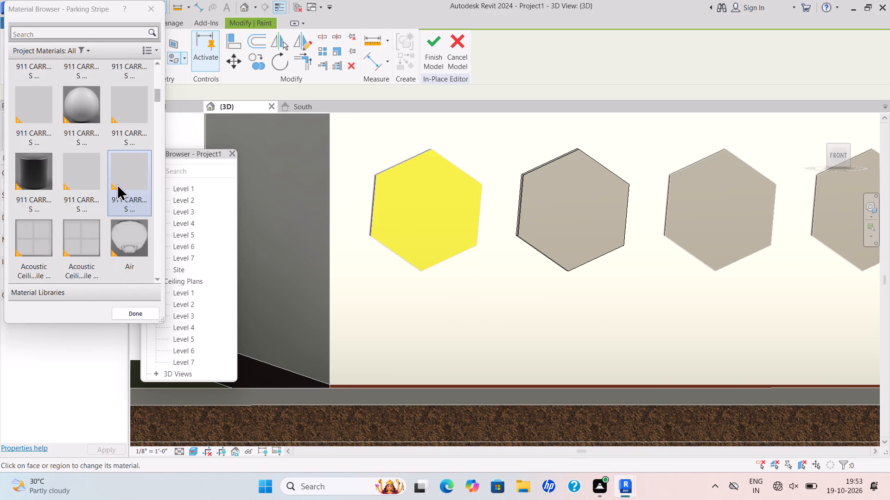
scroll(117, 184, down, 12)
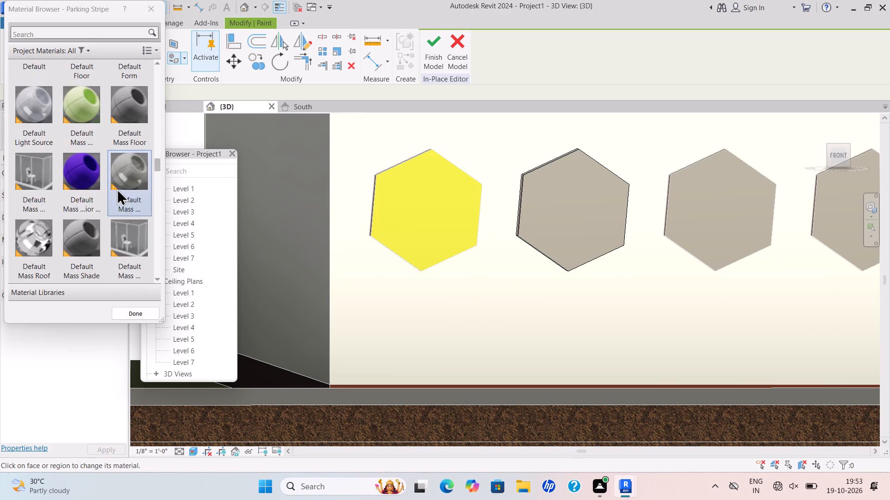
scroll(117, 188, up, 2)
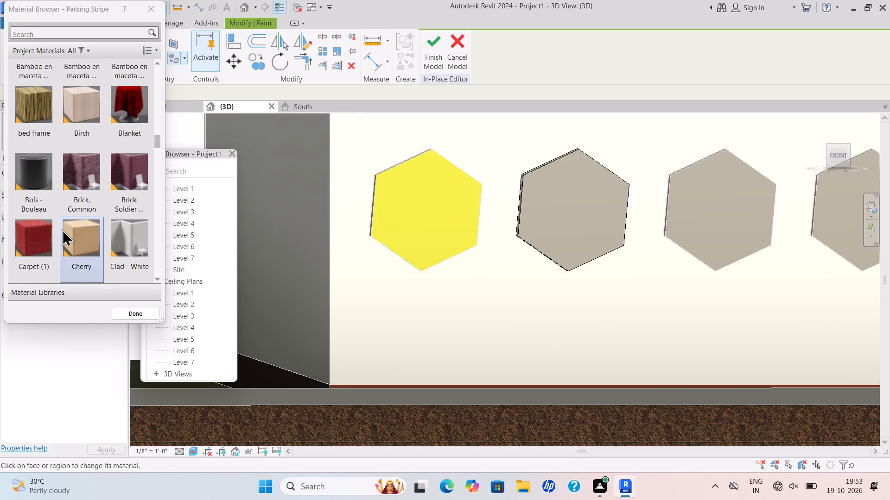
click(62, 229)
double_click(46, 238)
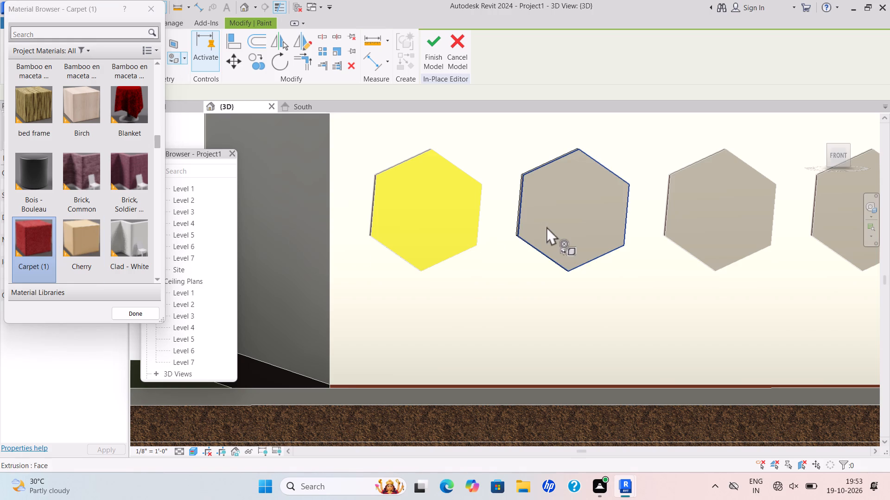
click(548, 226)
click(428, 48)
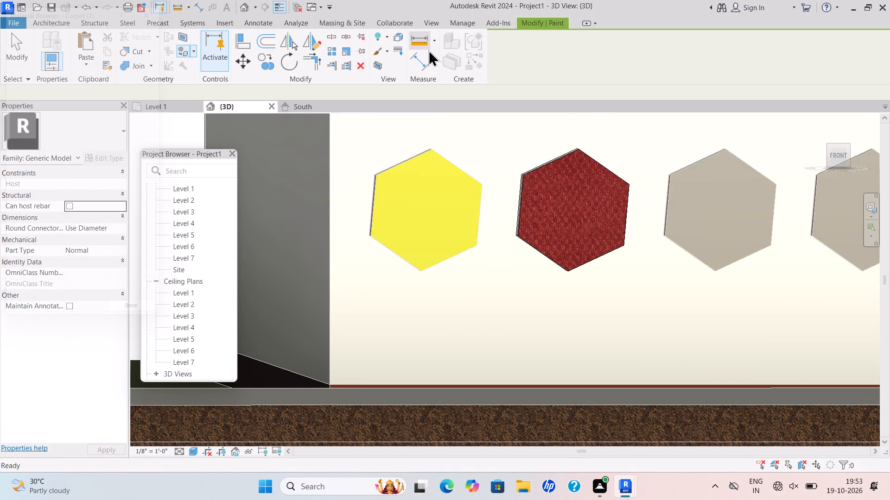
Edit the third hexagon from the wall's west end in place and paint its front face with Flor Amarela.
scroll(667, 207, down, 5)
middle_drag(667, 207, 528, 202)
scroll(693, 212, down, 2)
middle_drag(690, 212, 689, 212)
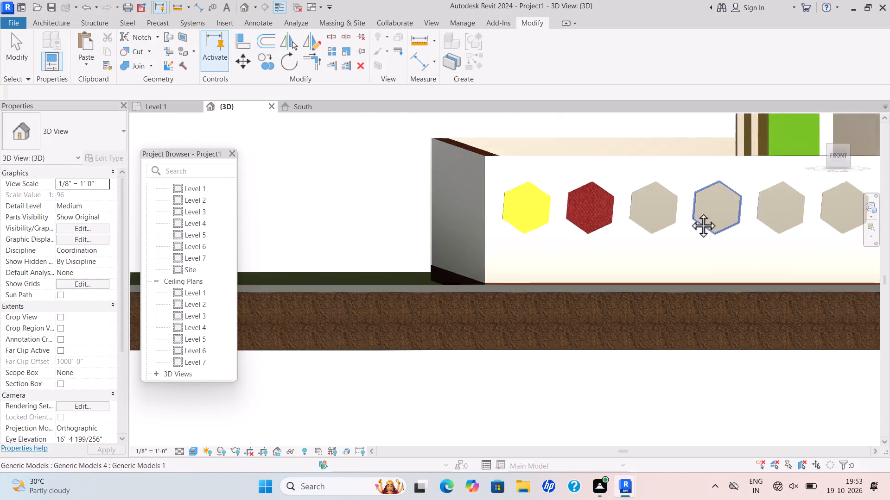
middle_drag(689, 212, 616, 210)
scroll(616, 210, up, 4)
click(575, 228)
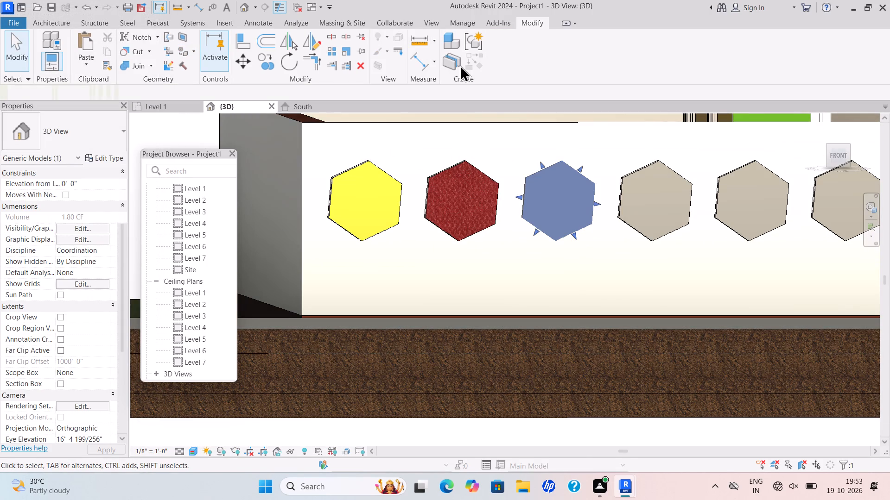
click(507, 61)
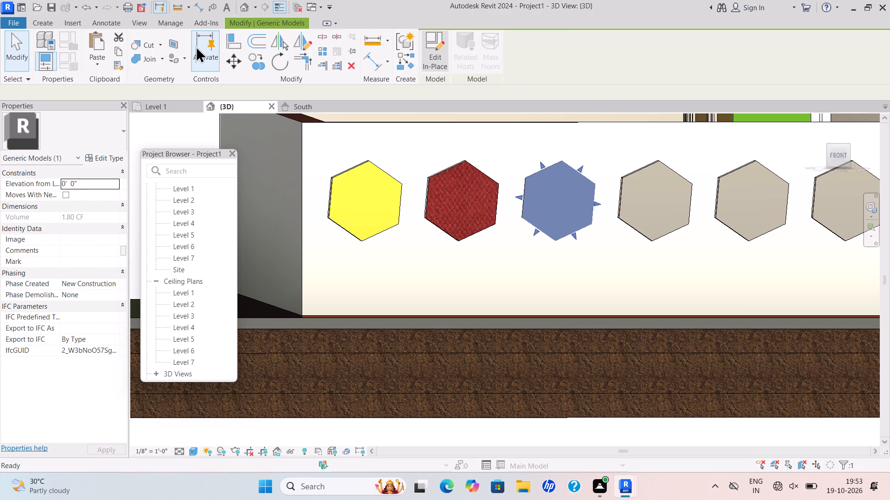
click(184, 60)
click(186, 70)
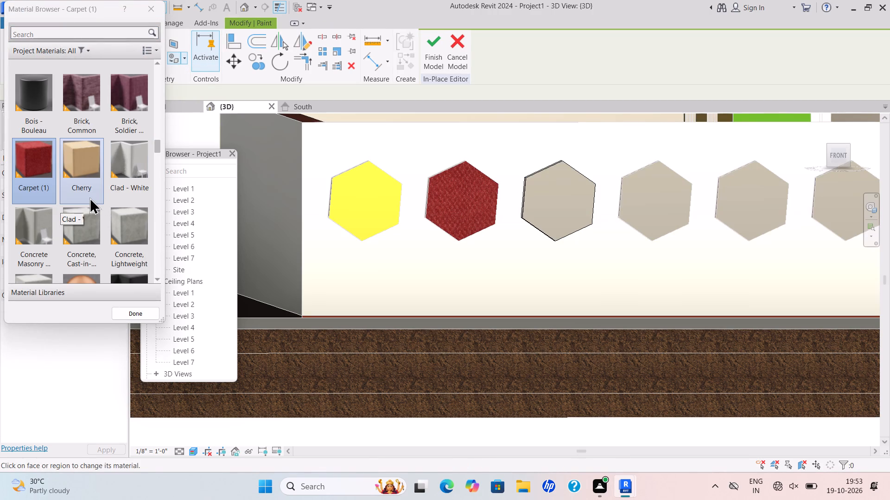
scroll(89, 197, down, 1)
scroll(89, 197, up, 1)
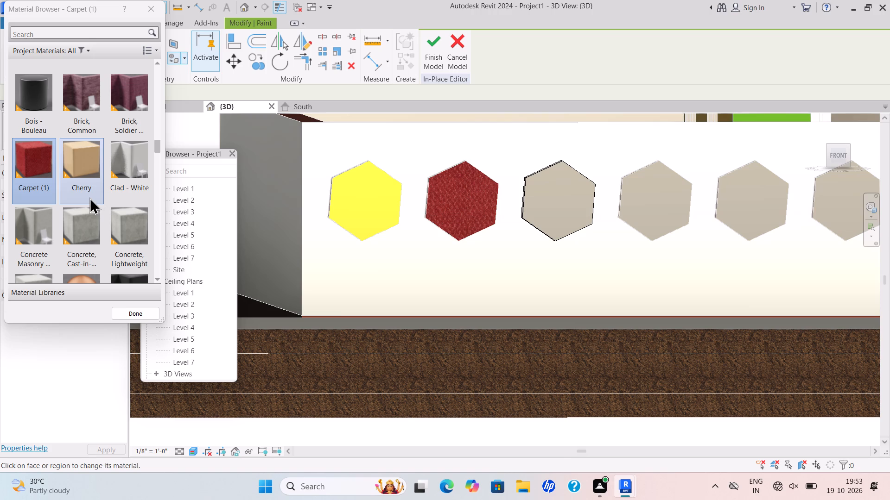
scroll(76, 179, down, 3)
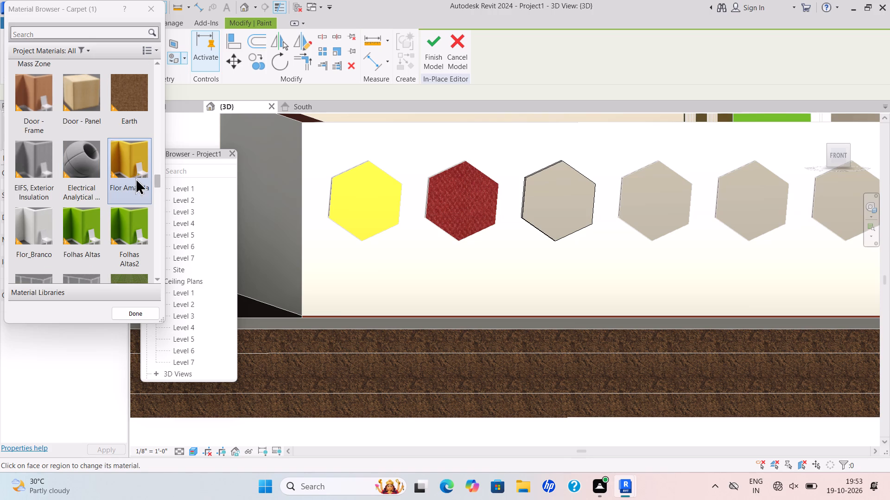
click(133, 180)
click(542, 212)
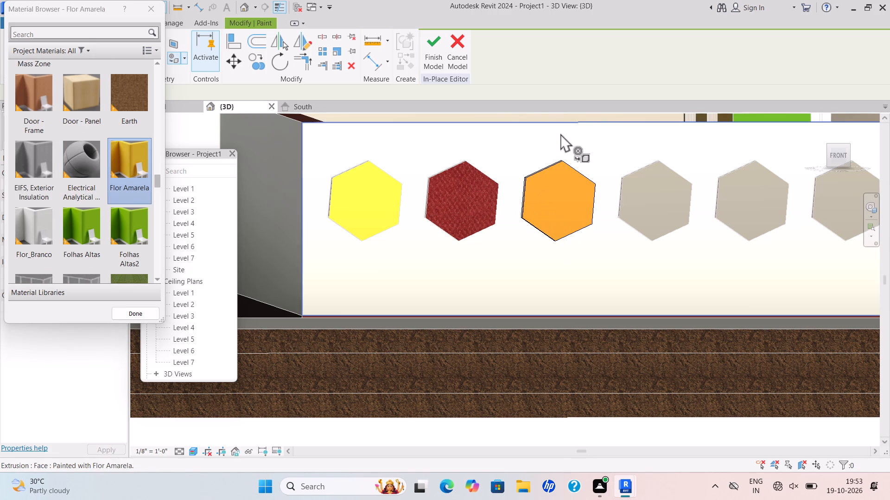
click(424, 45)
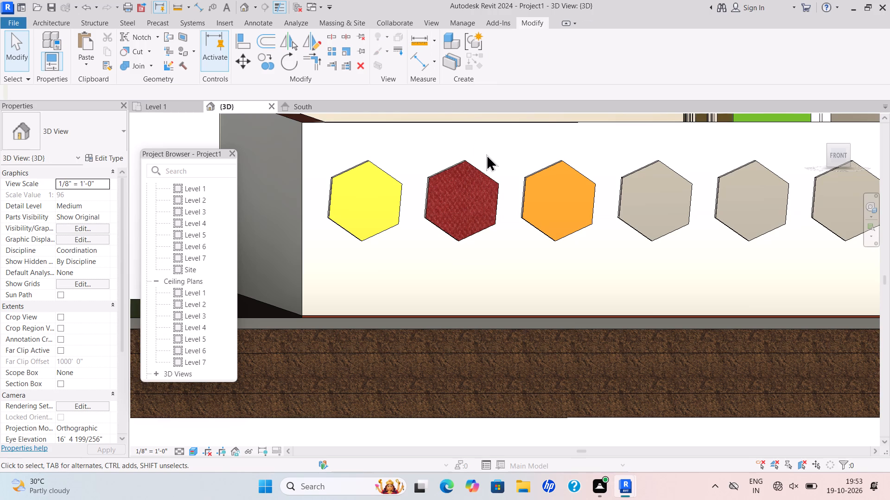
Edit the fourth hexagon from the wall's west end in place and paint its front face with Carpet (1).
click(635, 168)
click(515, 45)
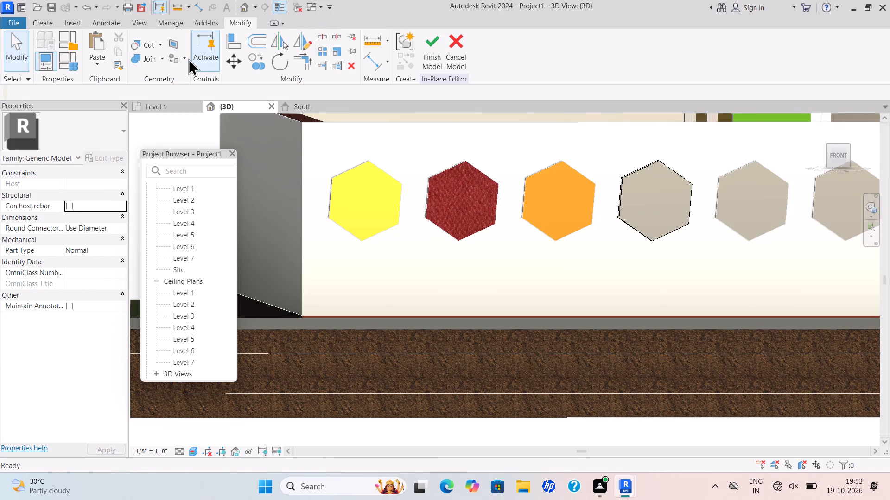
click(188, 58)
click(186, 57)
click(185, 74)
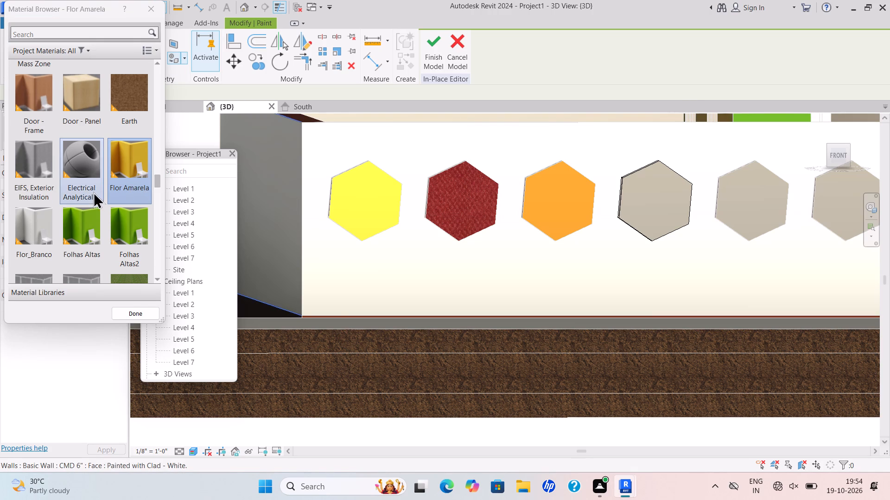
scroll(105, 156, up, 4)
scroll(107, 161, down, 1)
scroll(106, 159, up, 1)
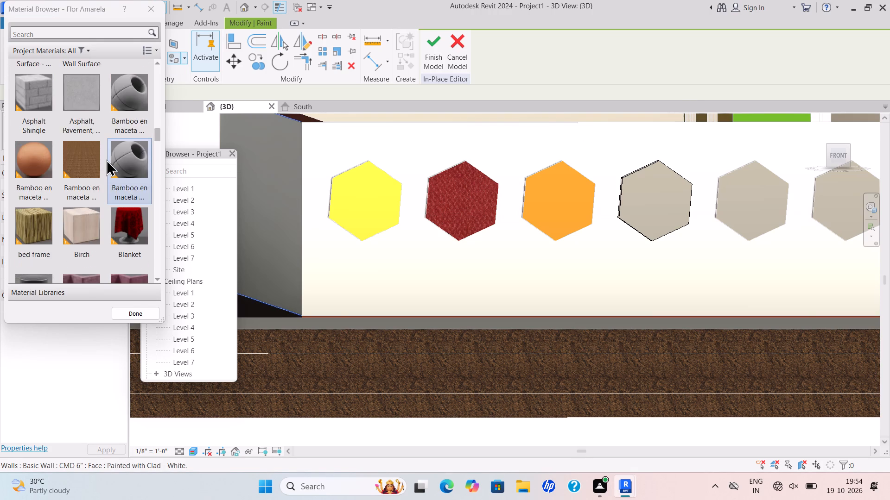
scroll(106, 159, down, 3)
scroll(84, 167, up, 2)
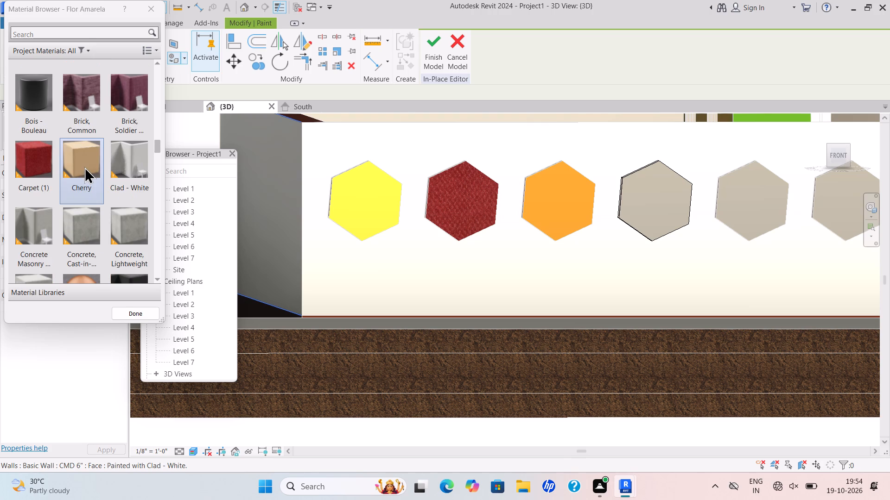
click(37, 182)
click(630, 224)
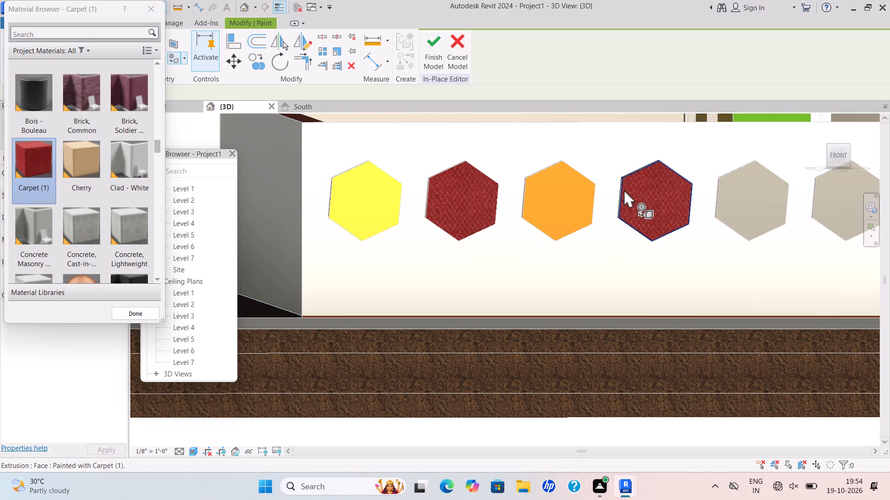
click(438, 56)
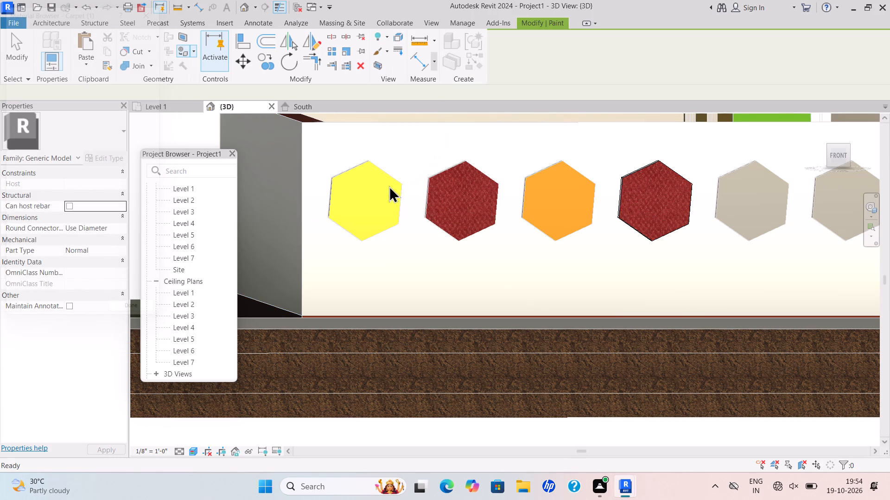
click(395, 187)
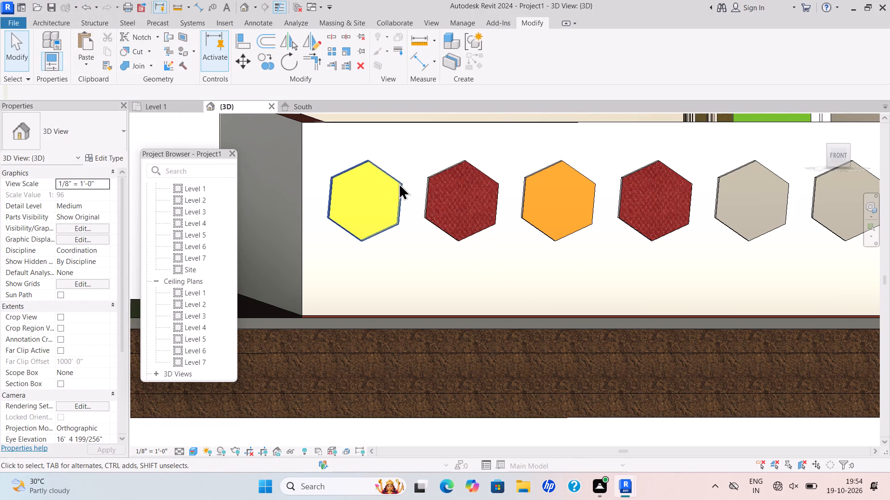
Edit the westernmost hexagon on the front compound wall in place and repaint its front face with Flor Amarela.
click(399, 182)
click(509, 47)
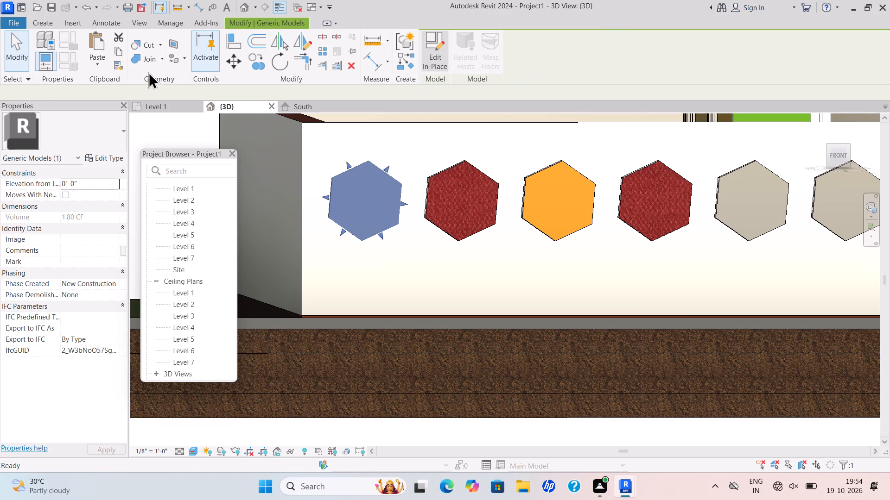
click(184, 56)
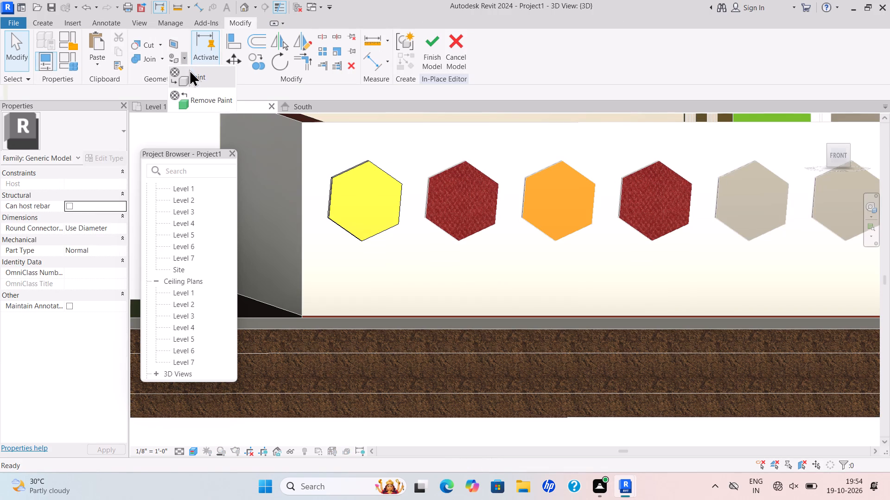
click(189, 73)
scroll(76, 177, down, 4)
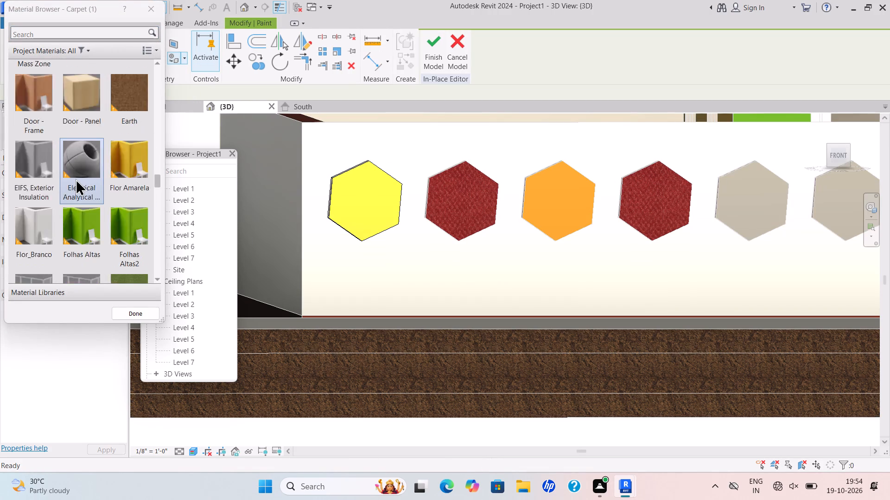
scroll(76, 179, down, 2)
scroll(76, 180, up, 1)
scroll(76, 180, down, 1)
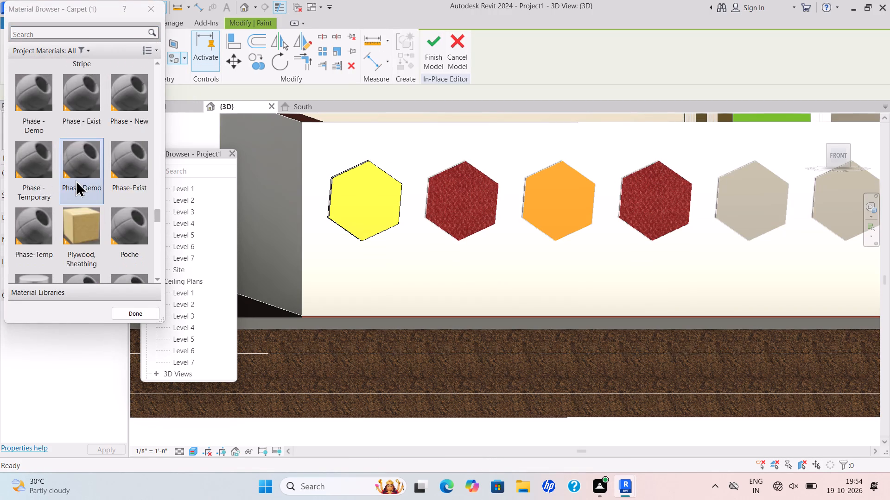
scroll(76, 180, up, 4)
scroll(76, 180, down, 2)
scroll(76, 181, up, 1)
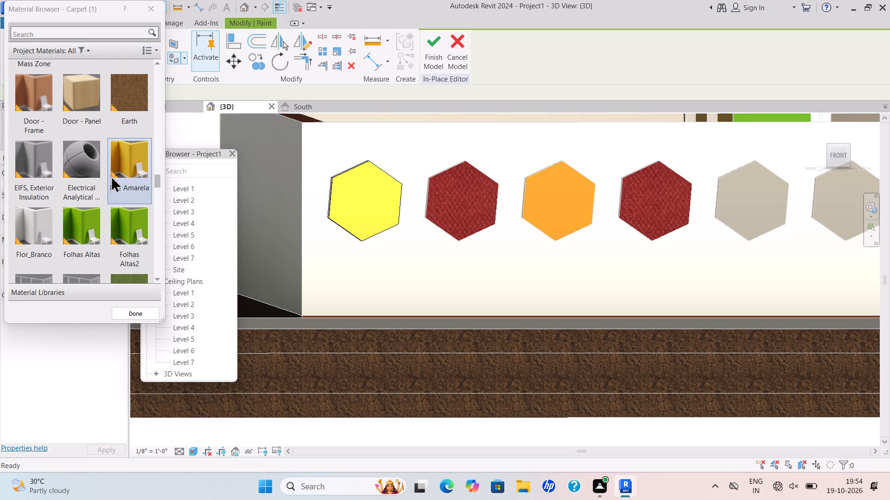
click(112, 176)
click(361, 202)
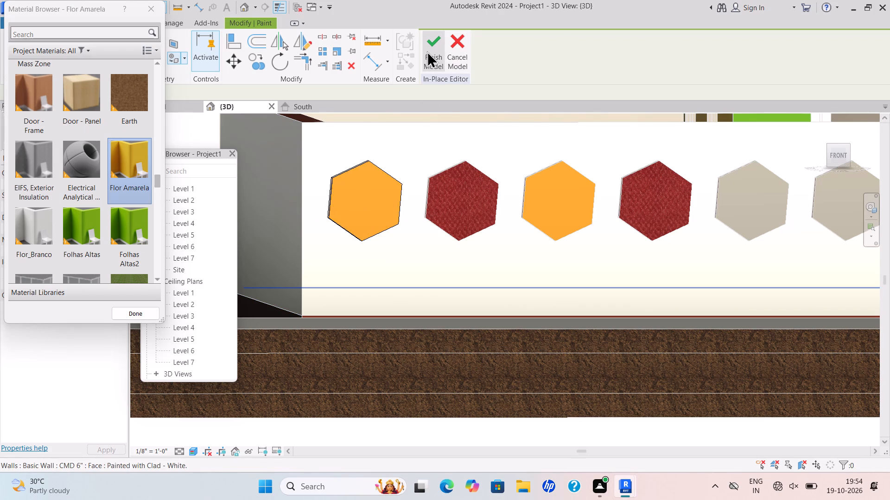
click(427, 51)
Edit the fifth hexagon from the wall's west end in place and paint its front face with Flor Amarela.
scroll(408, 206, down, 4)
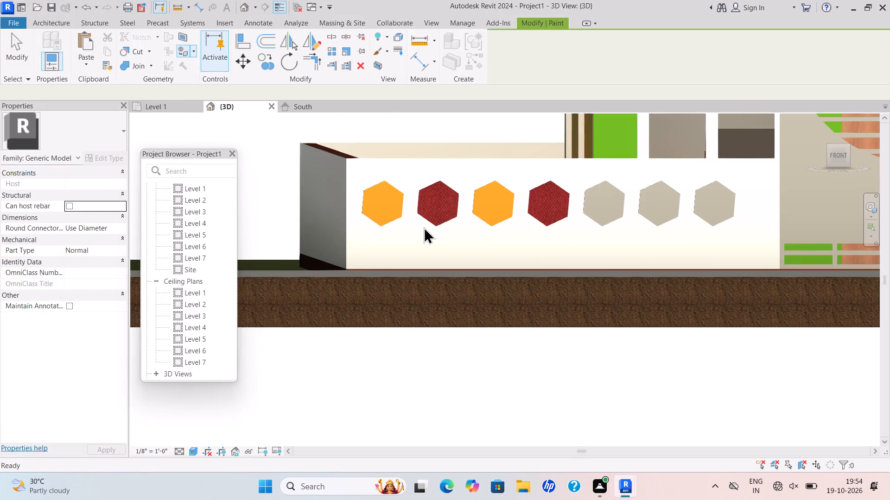
scroll(429, 232, down, 4)
scroll(549, 226, up, 7)
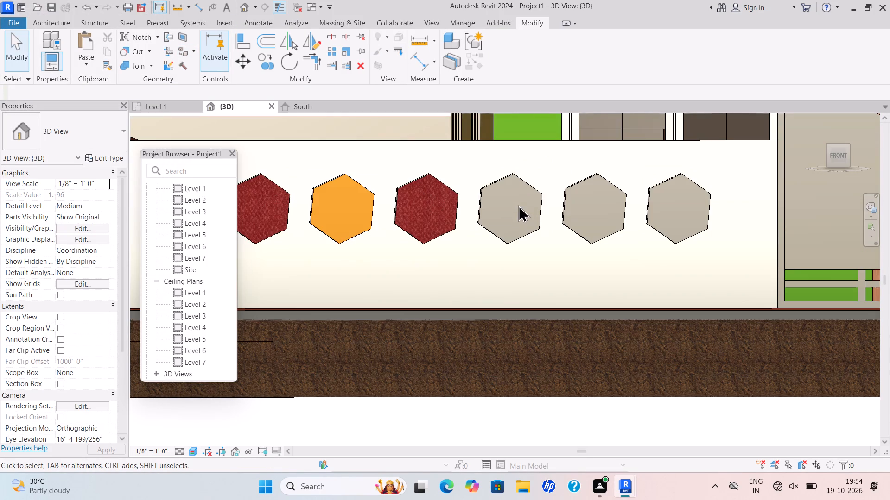
click(534, 190)
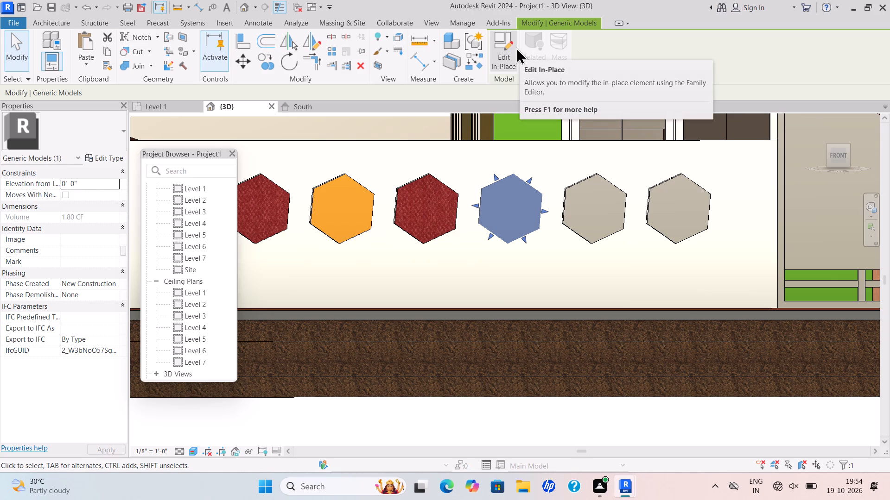
click(0, 499)
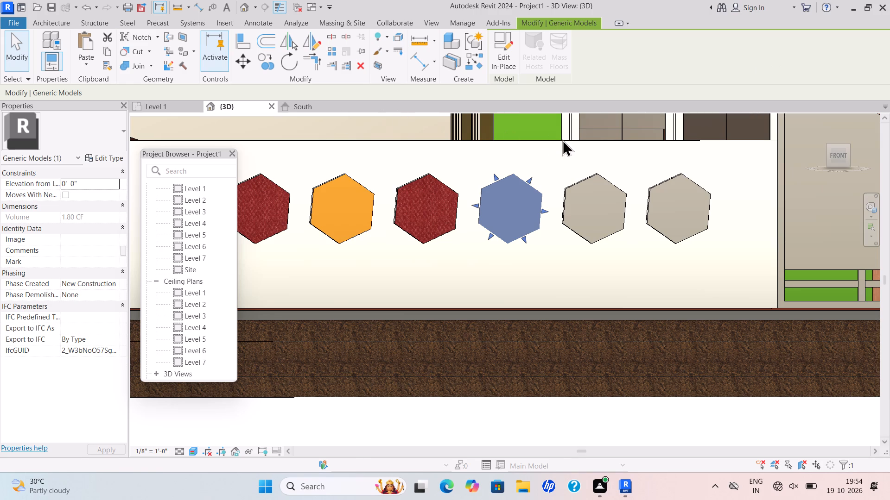
drag(573, 158, 575, 162)
click(539, 191)
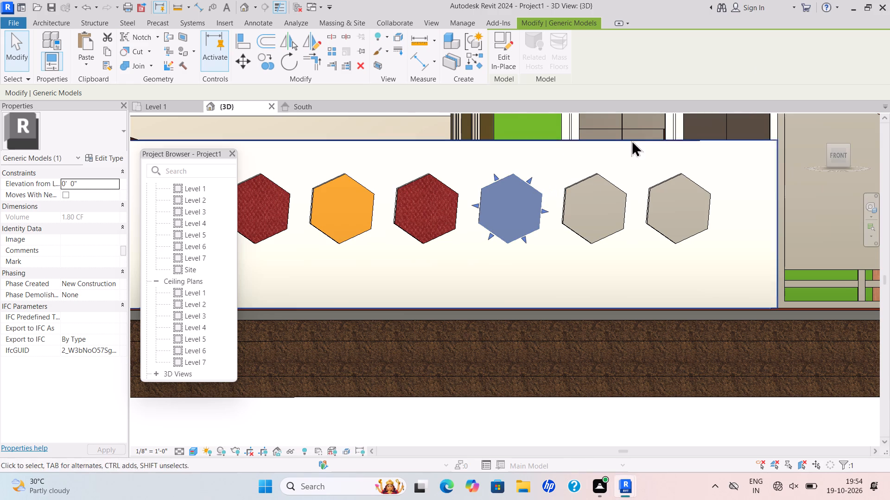
click(499, 55)
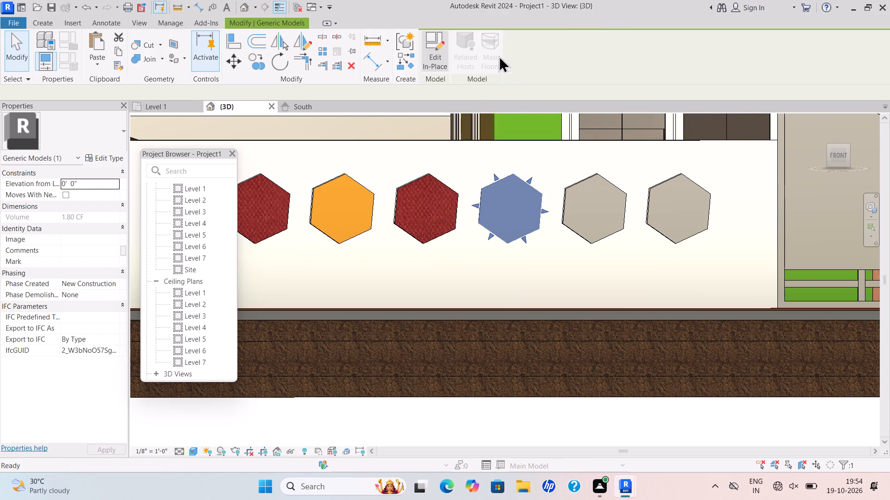
click(188, 62)
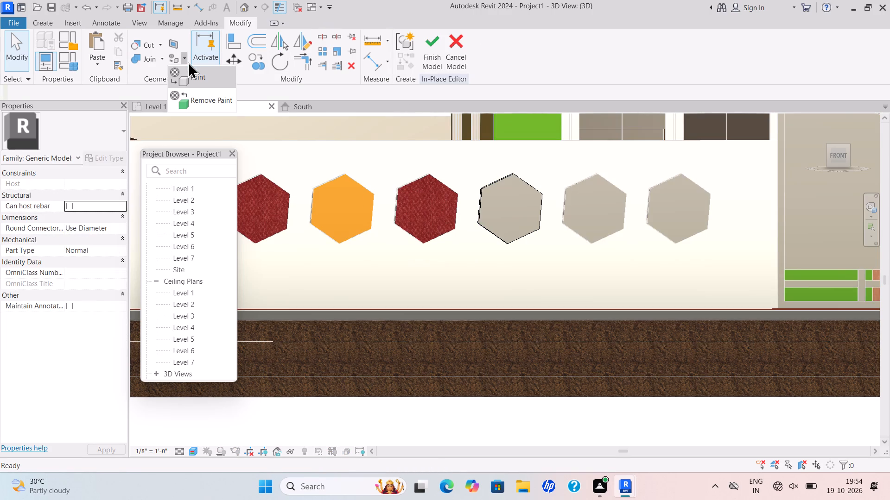
click(202, 81)
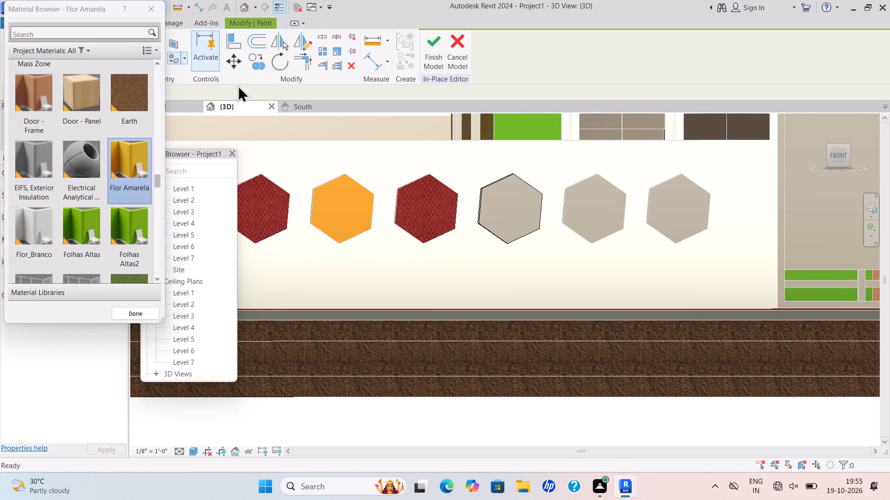
click(129, 172)
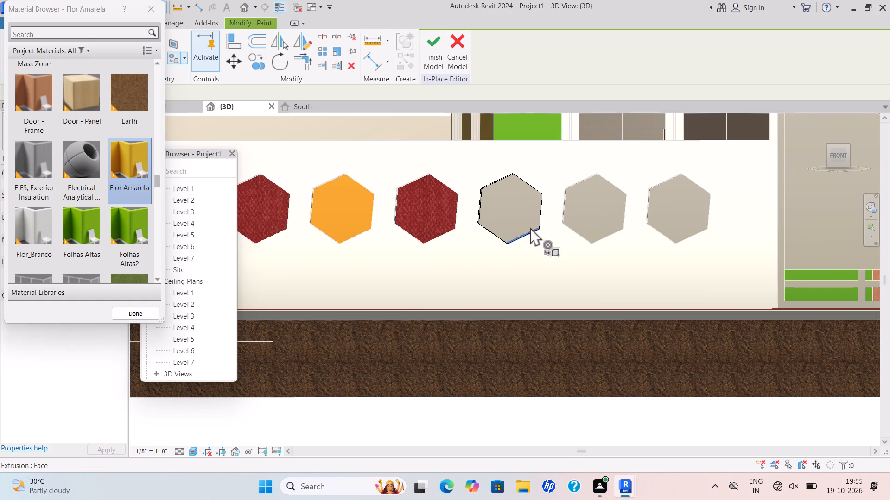
click(524, 222)
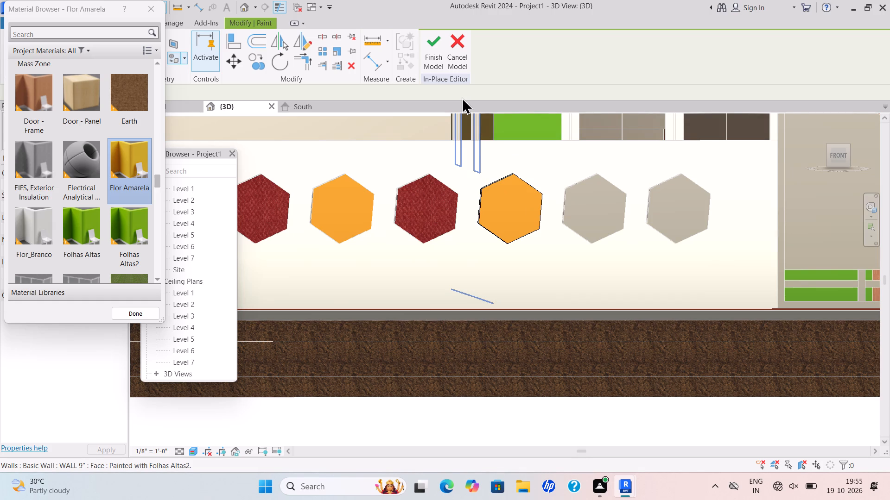
click(439, 51)
Edit the sixth hexagon from the wall's west end in place and paint its front face with Carpet (1).
scroll(539, 182, down, 3)
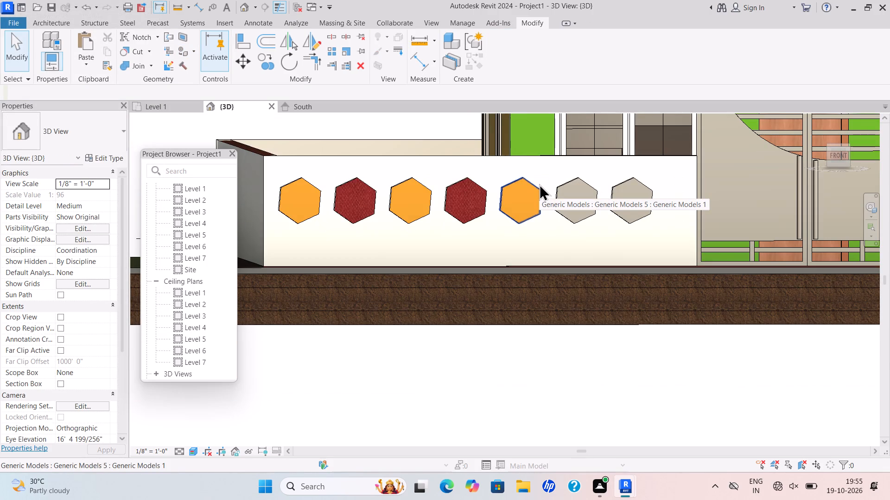
click(566, 211)
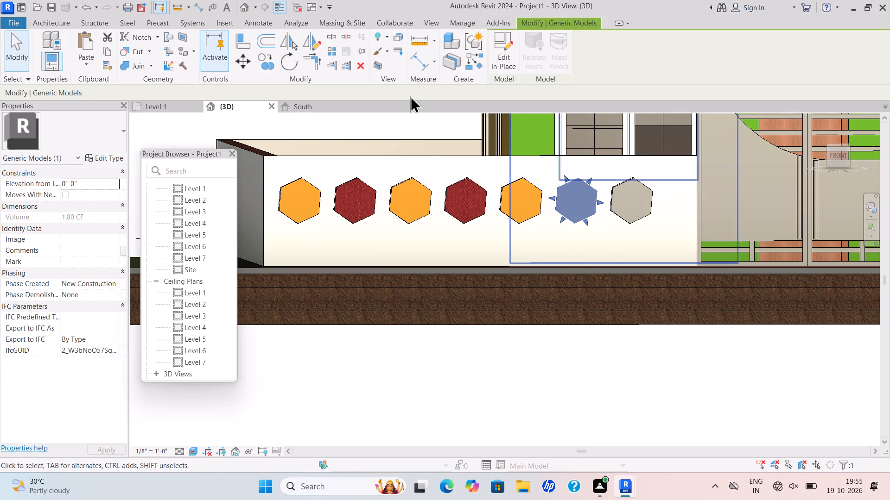
click(501, 44)
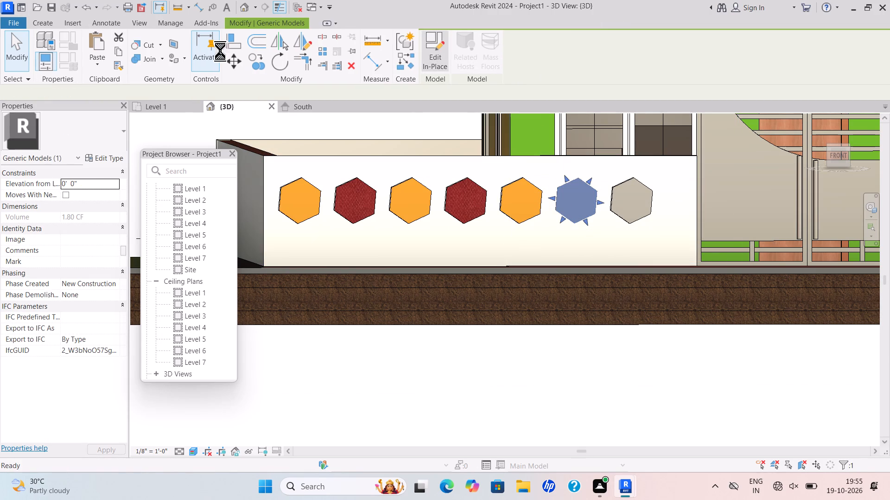
click(185, 58)
click(187, 75)
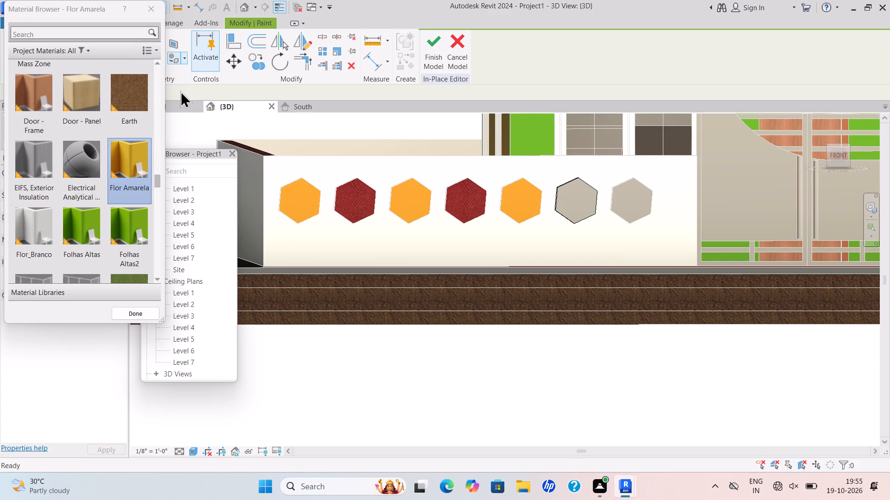
scroll(119, 208, up, 4)
scroll(118, 208, down, 2)
scroll(108, 199, up, 1)
click(40, 176)
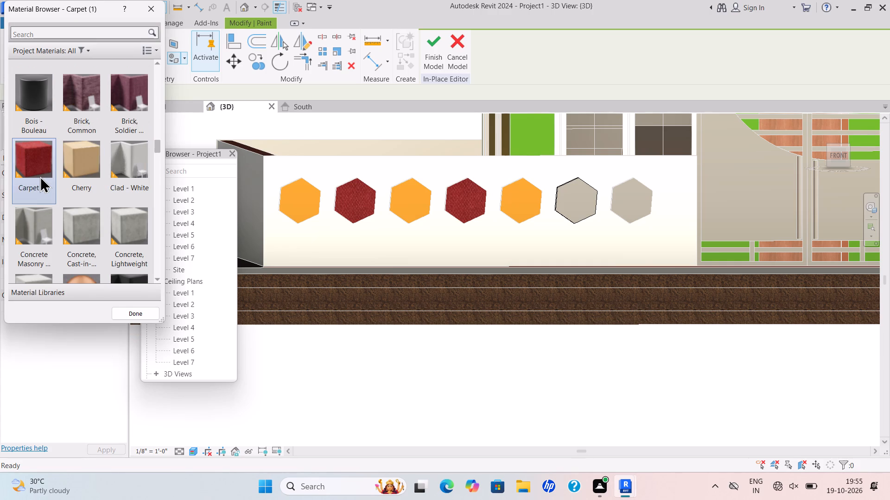
click(586, 204)
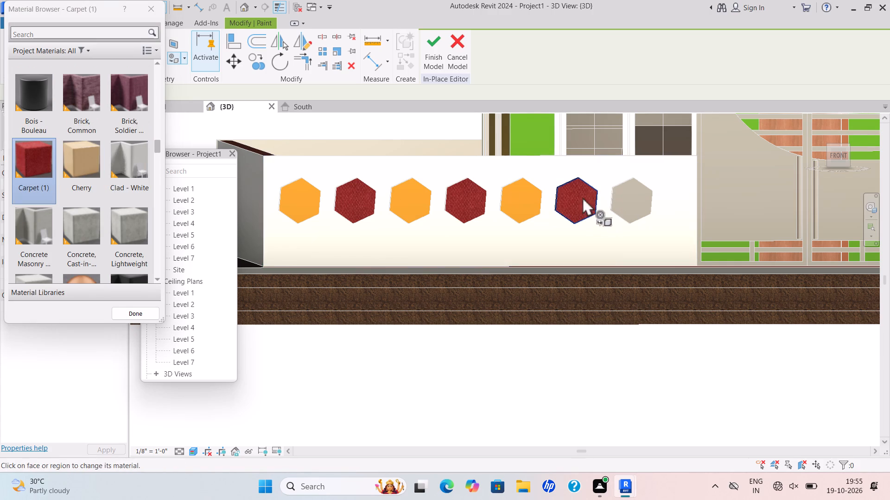
click(432, 44)
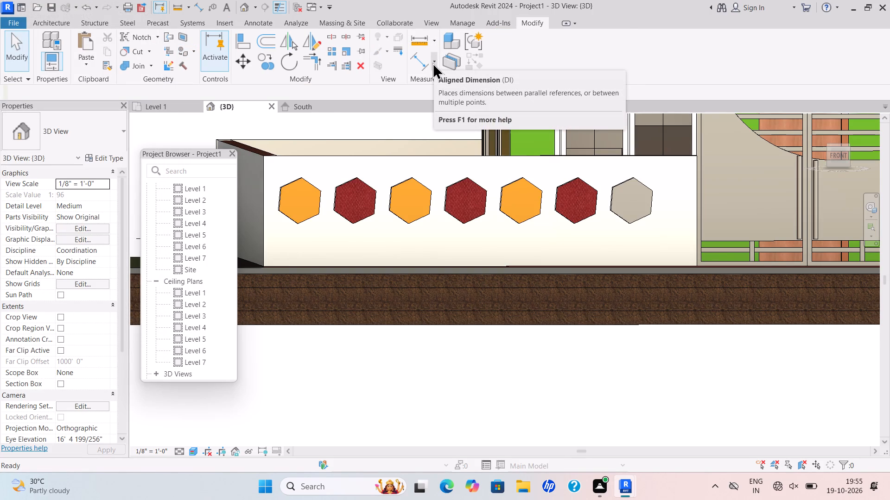
Edit the seventh hexagon, the last one west of the gate, in place and paint its front face with Flor Amarela.
scroll(603, 182, down, 3)
middle_drag(603, 182, 369, 182)
scroll(432, 190, down, 2)
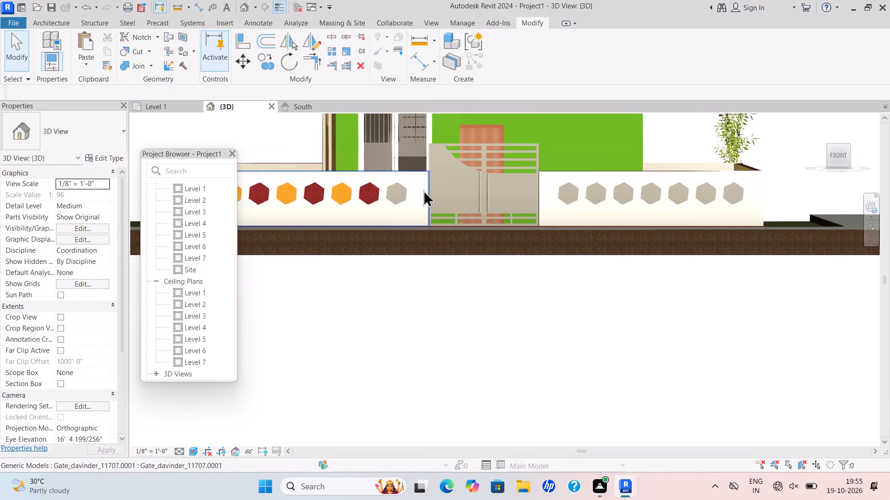
scroll(416, 191, down, 2)
scroll(412, 191, up, 3)
click(400, 199)
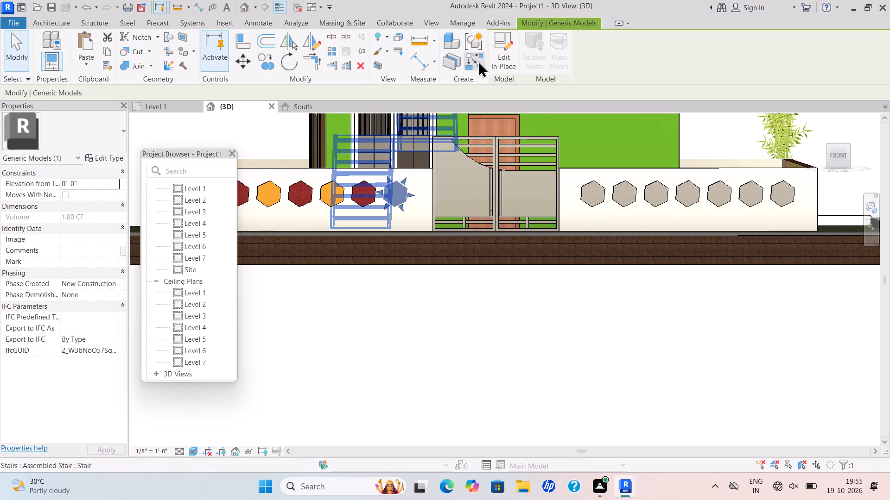
click(502, 59)
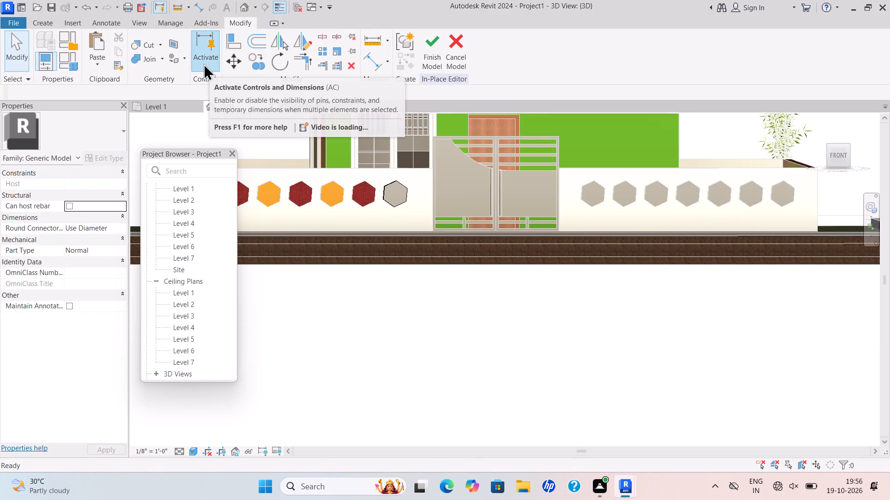
click(182, 54)
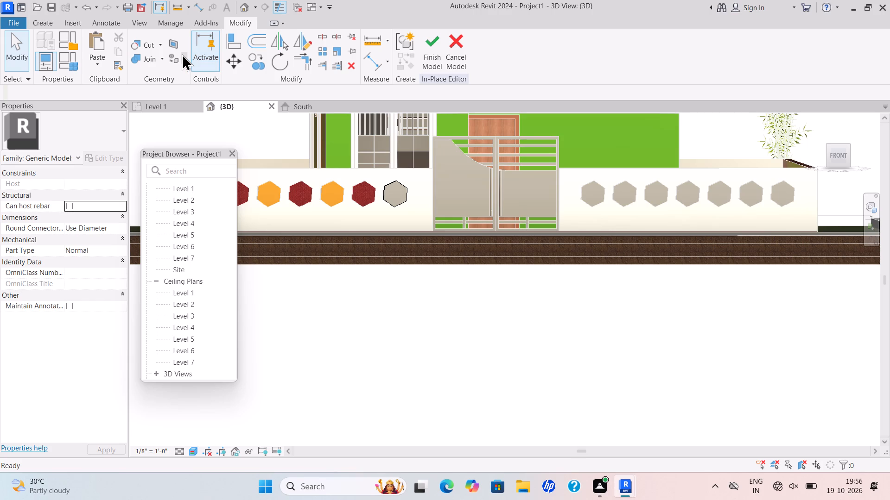
click(186, 69)
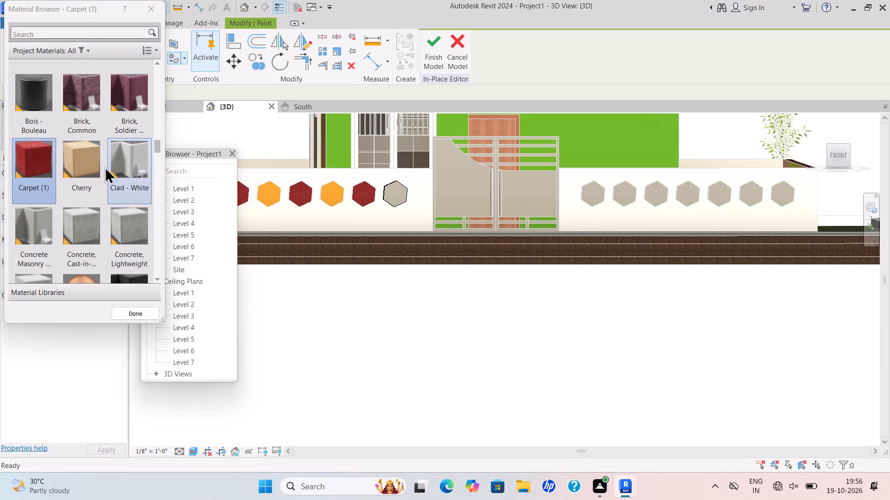
scroll(104, 168, up, 8)
scroll(108, 170, down, 2)
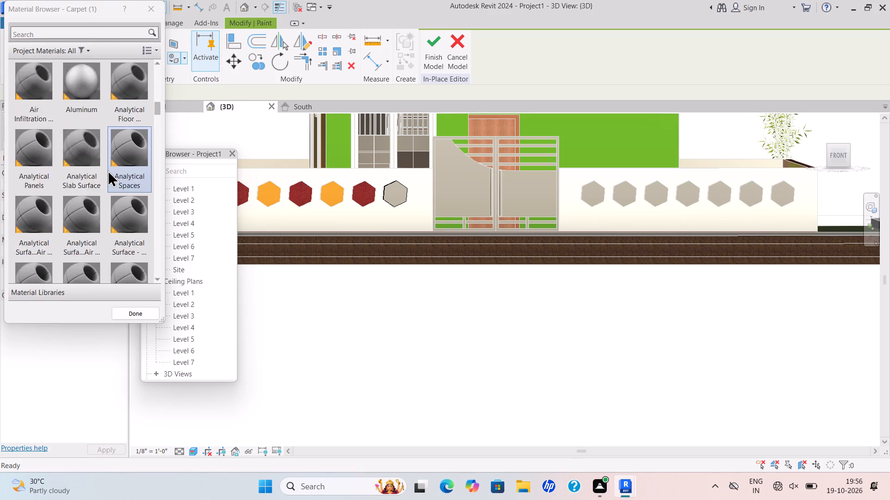
scroll(108, 170, down, 7)
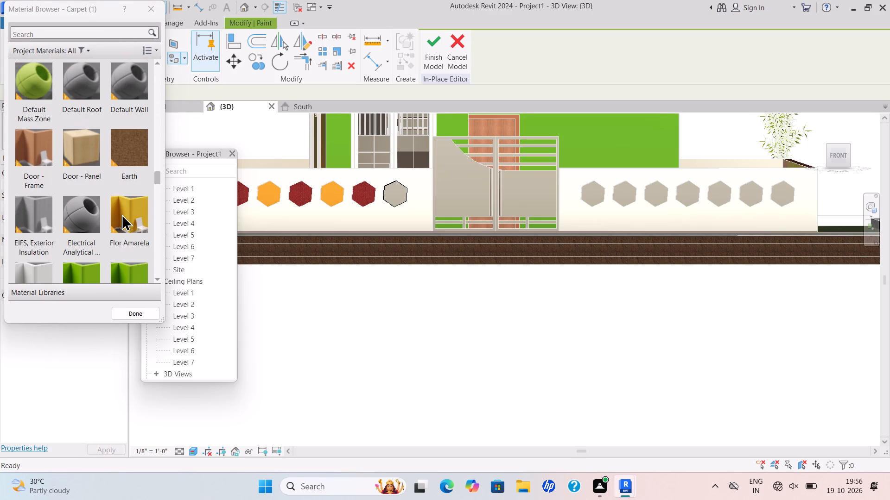
click(121, 214)
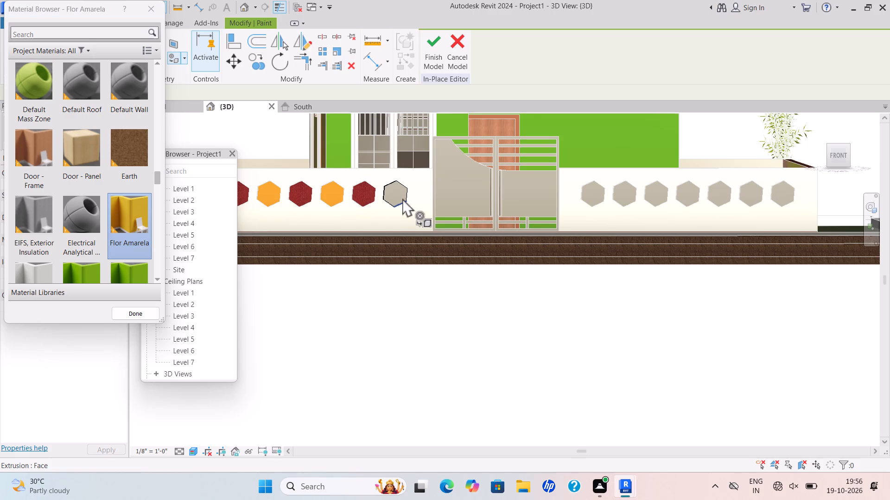
scroll(402, 198, up, 2)
click(385, 205)
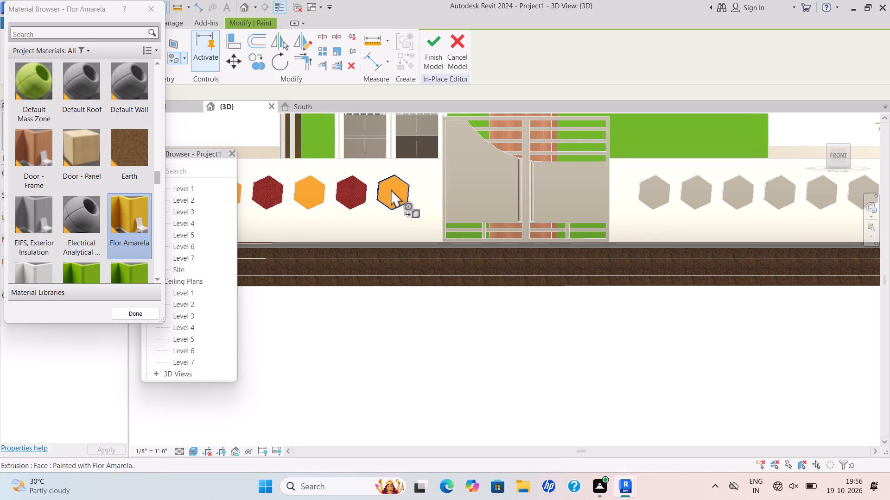
click(435, 55)
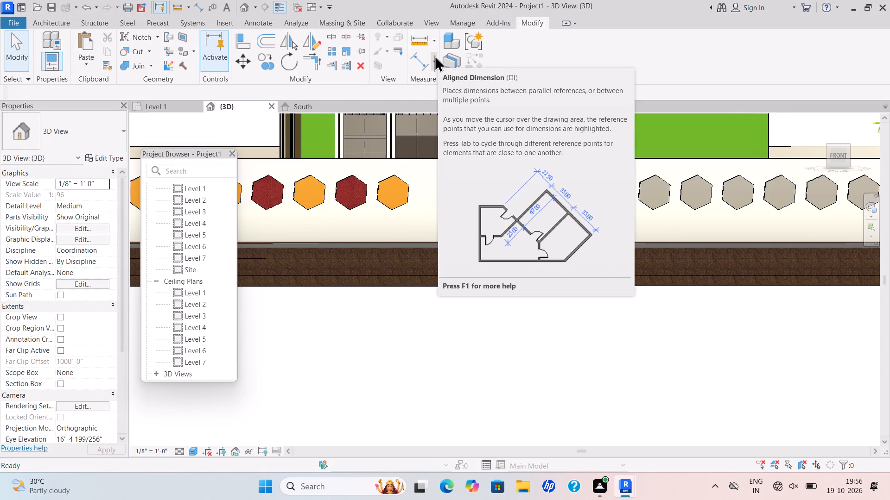
Edit the first hexagon east of the gate on the front compound wall in place and paint its front face with Carpet (1).
scroll(647, 199, down, 5)
middle_drag(642, 203, 442, 238)
scroll(490, 238, up, 5)
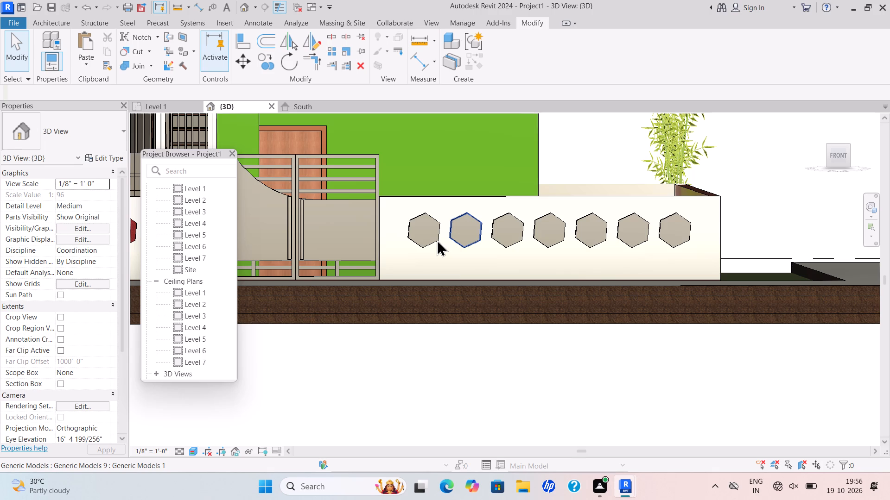
click(430, 239)
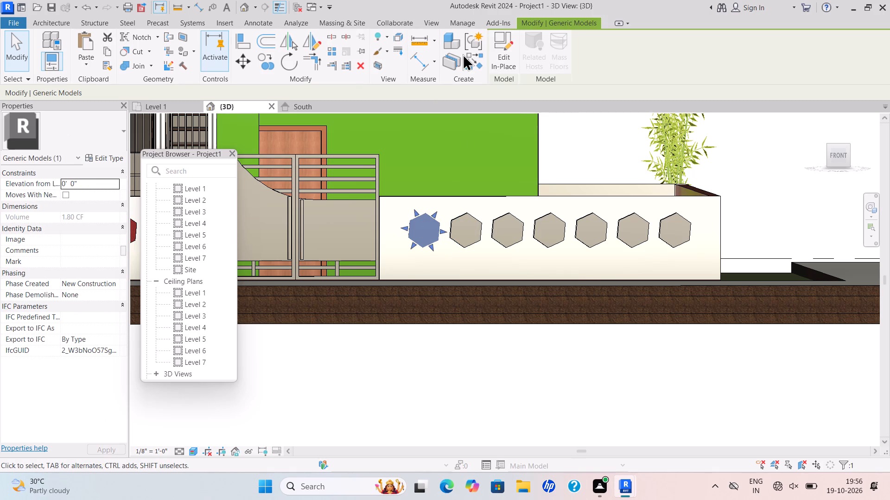
click(497, 45)
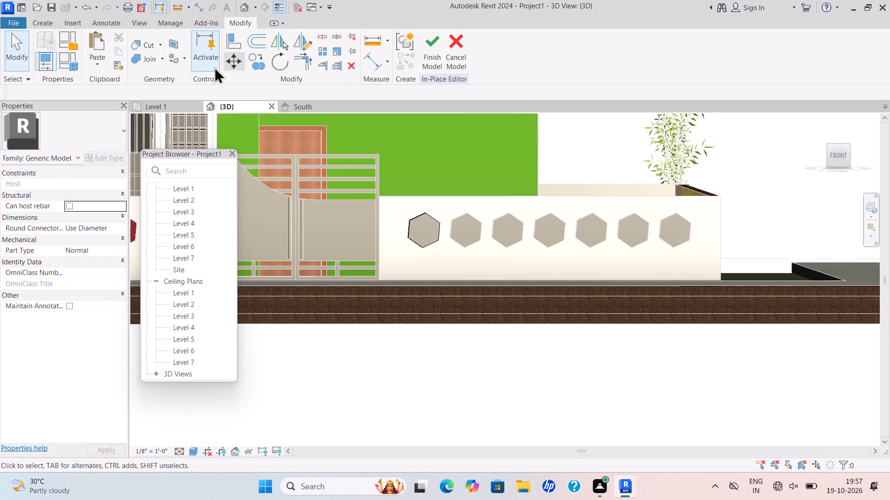
click(181, 58)
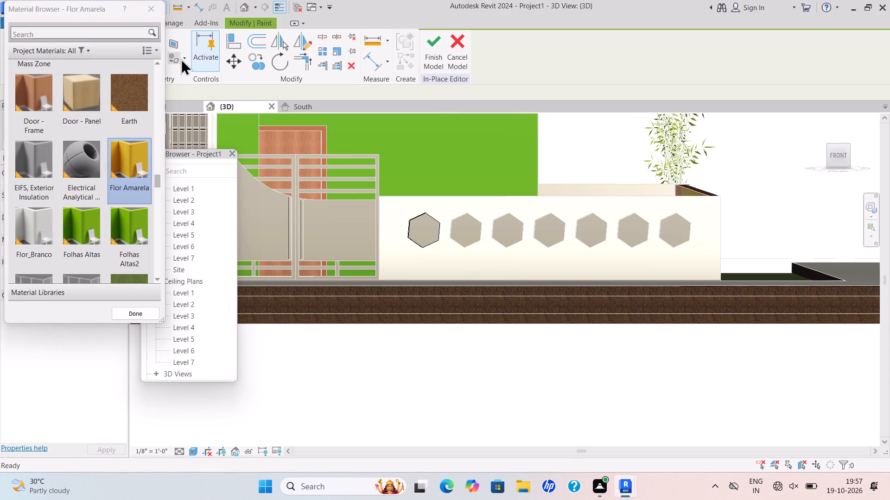
scroll(382, 250, down, 3)
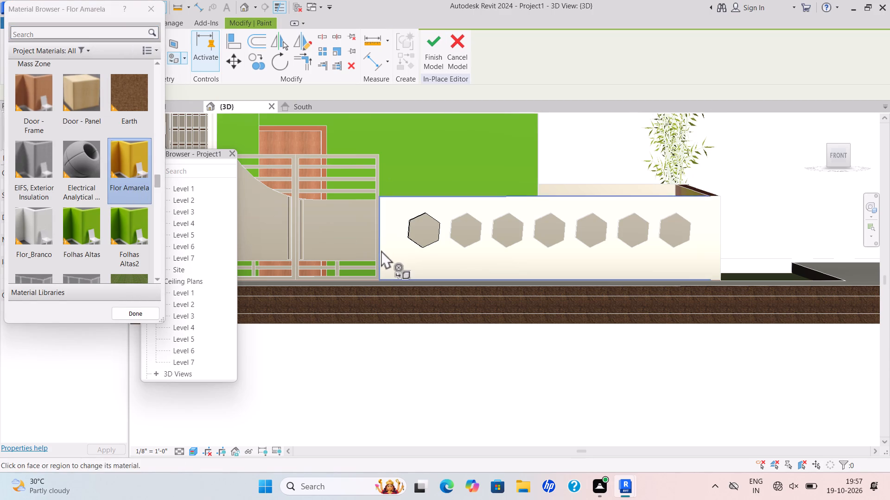
scroll(383, 250, down, 2)
scroll(125, 144, up, 4)
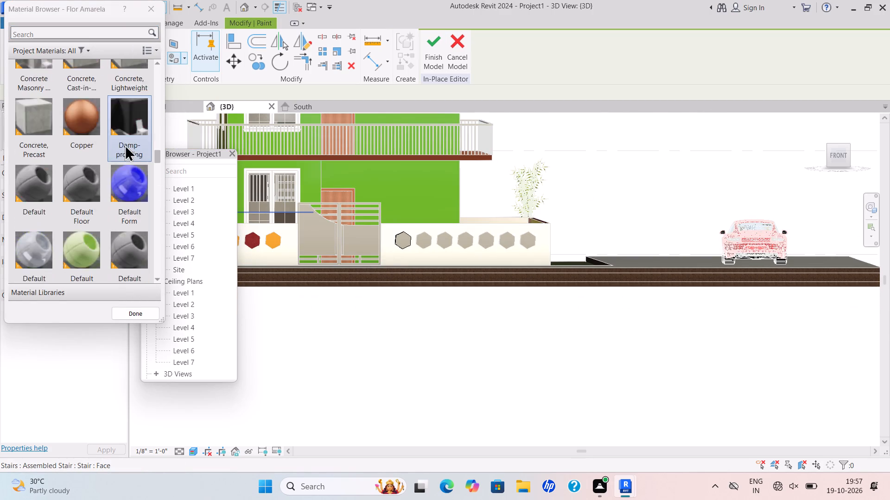
click(5, 193)
click(27, 192)
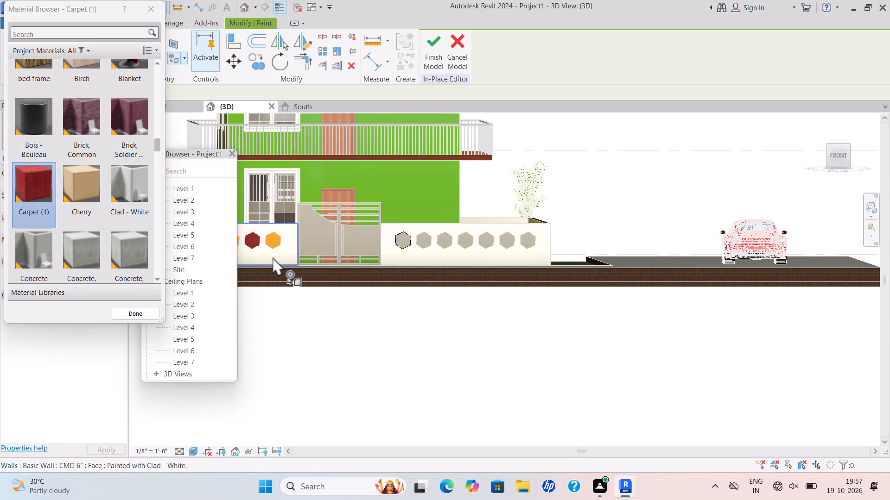
scroll(398, 234, up, 7)
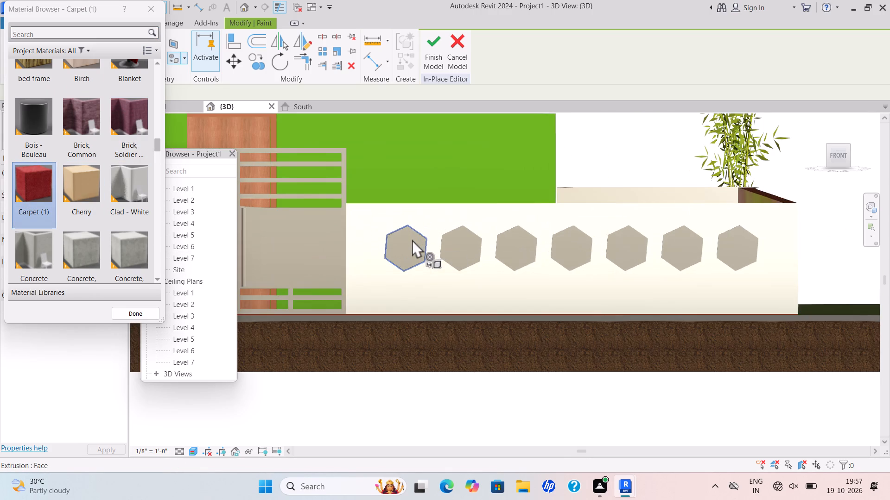
click(412, 239)
scroll(430, 112, up, 1)
click(441, 44)
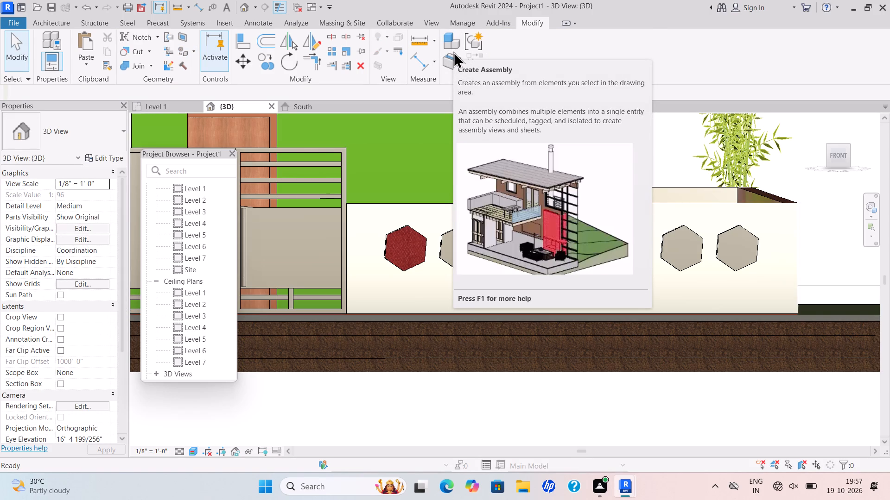
Edit the second hexagon east of the gate in place and paint its front face with Flor Amarela.
click(468, 267)
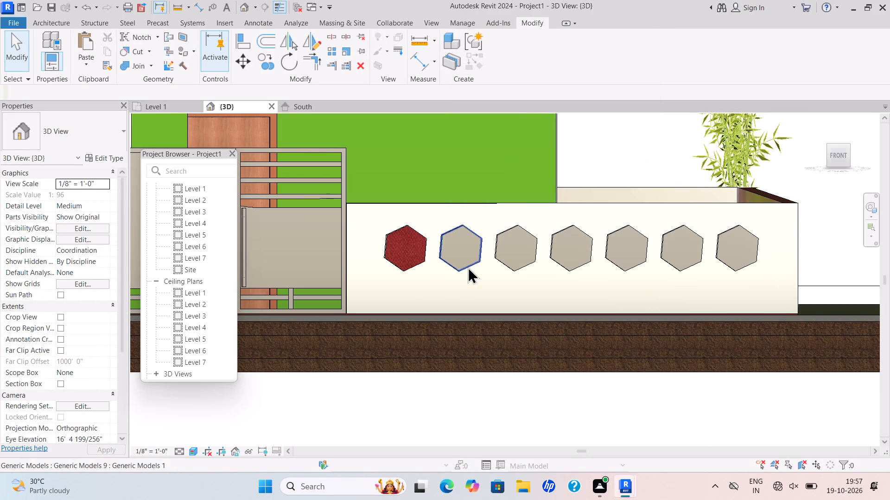
click(495, 53)
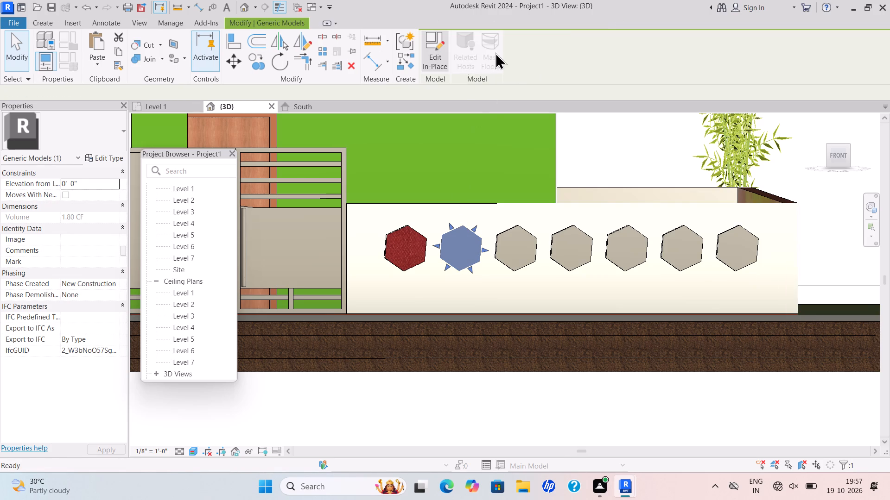
click(182, 57)
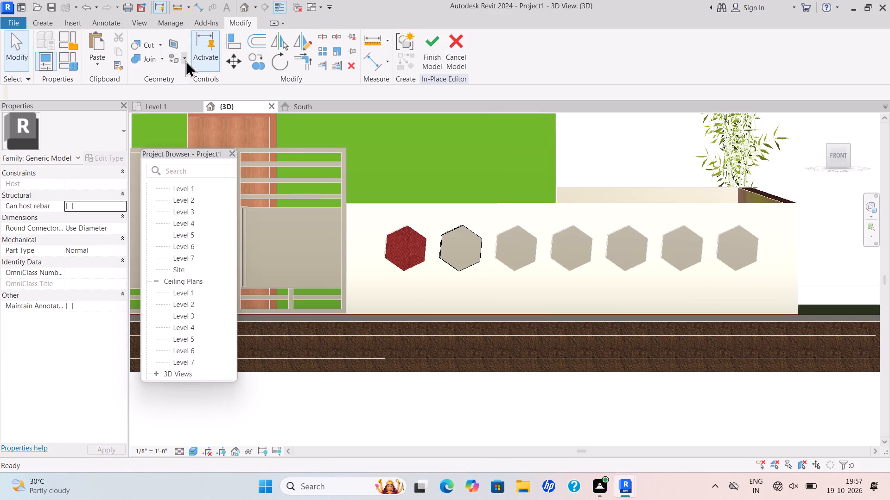
click(184, 64)
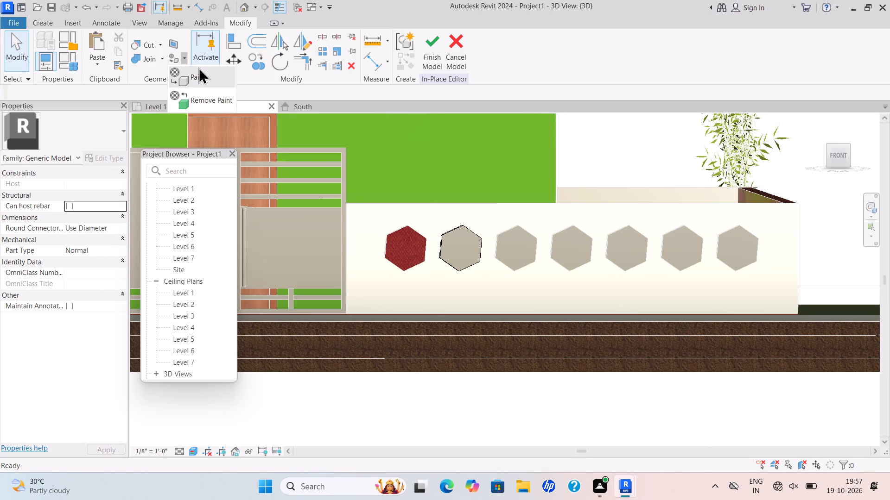
click(184, 59)
click(182, 57)
click(188, 74)
scroll(101, 176, down, 2)
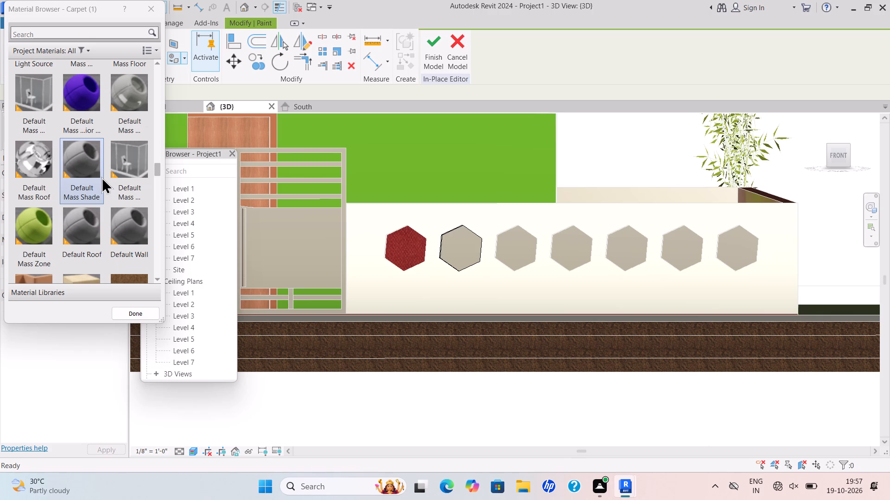
scroll(102, 177, down, 1)
click(128, 168)
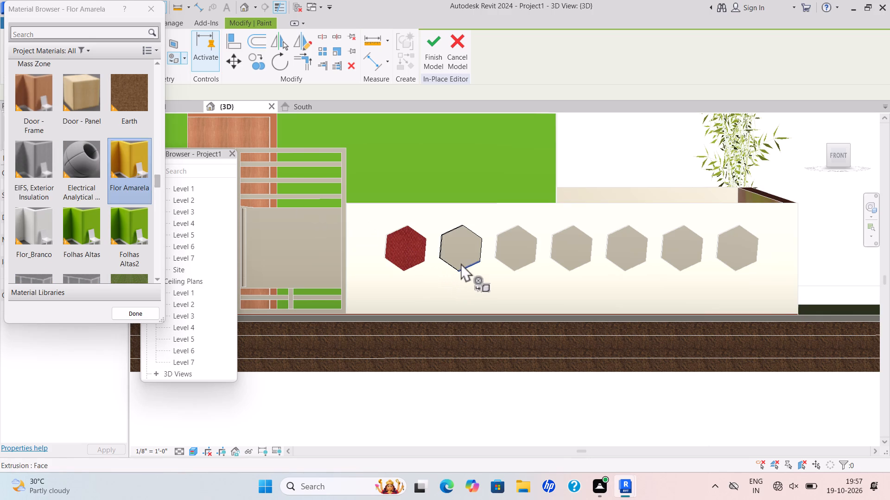
click(461, 263)
click(435, 44)
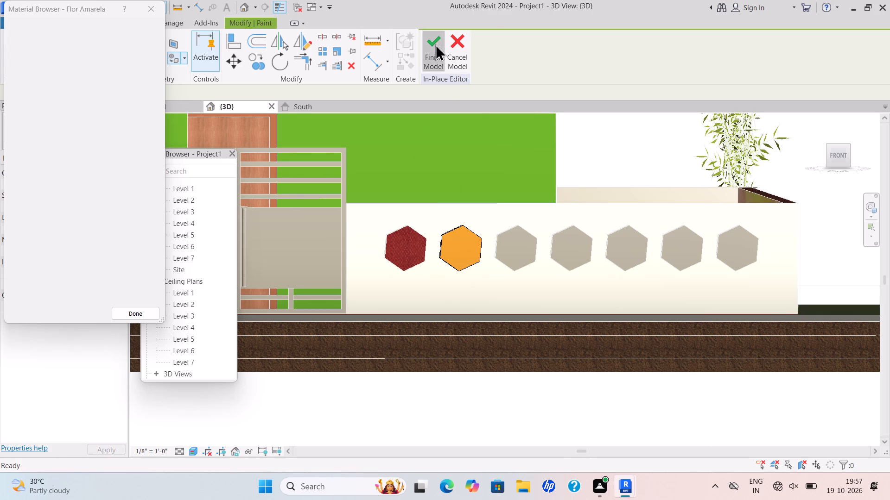
Edit the third hexagon east of the gate in place and paint its front face with Carpet (1).
scroll(525, 263, up, 5)
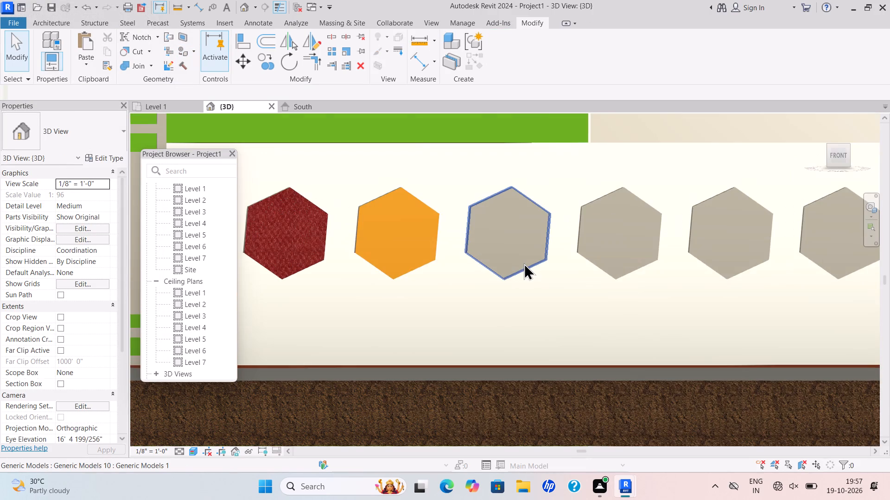
click(524, 263)
click(528, 266)
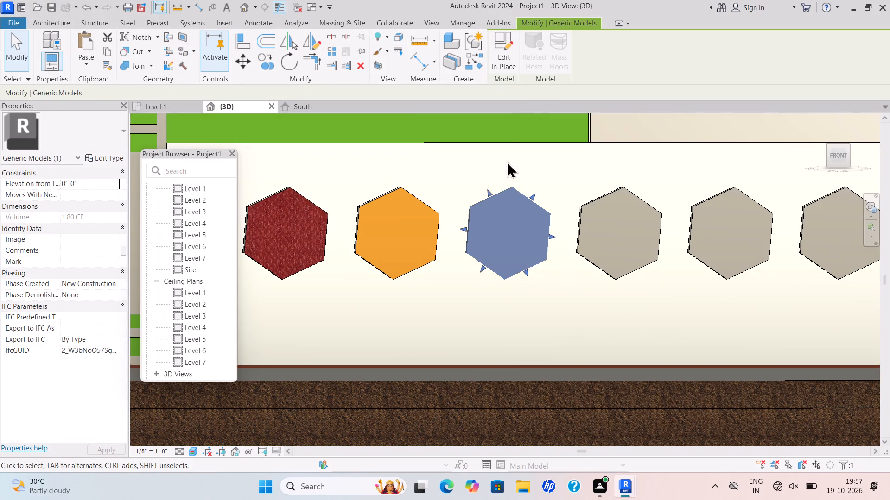
click(502, 42)
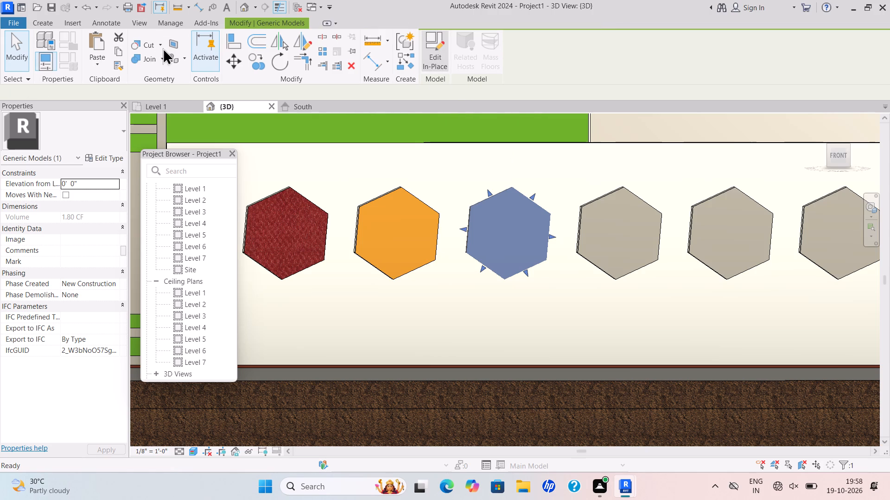
click(183, 58)
click(189, 72)
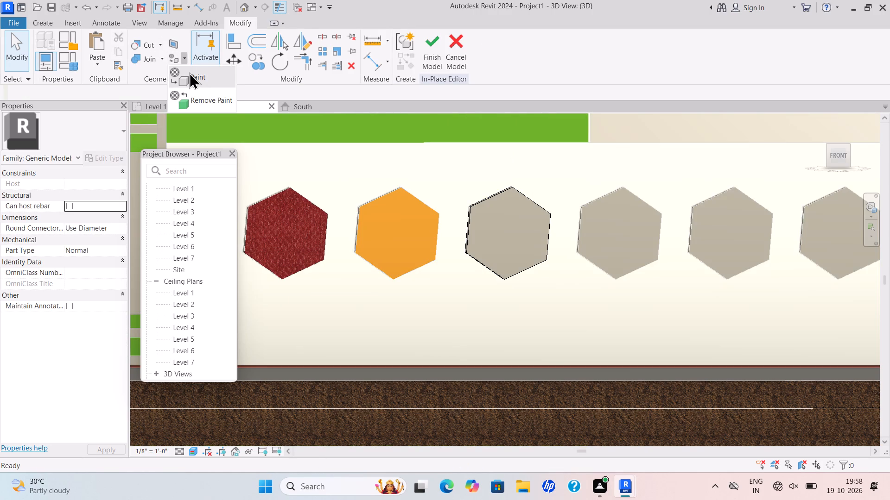
scroll(81, 167, up, 4)
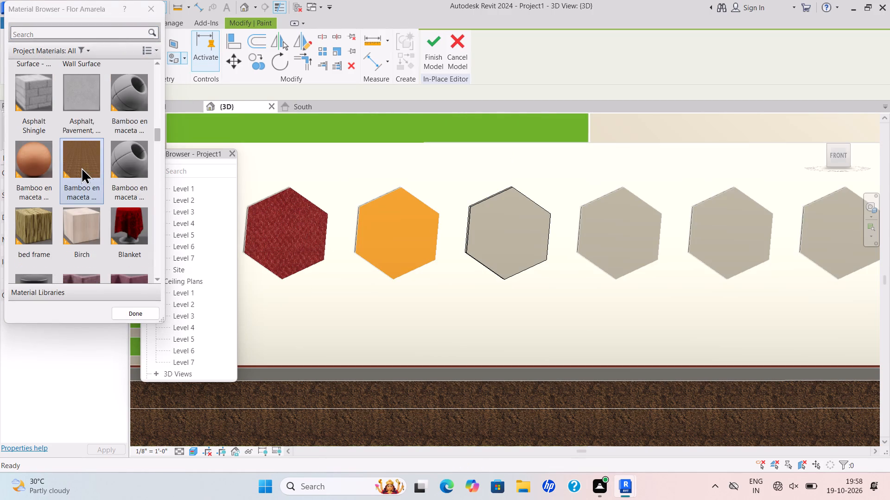
scroll(81, 167, down, 5)
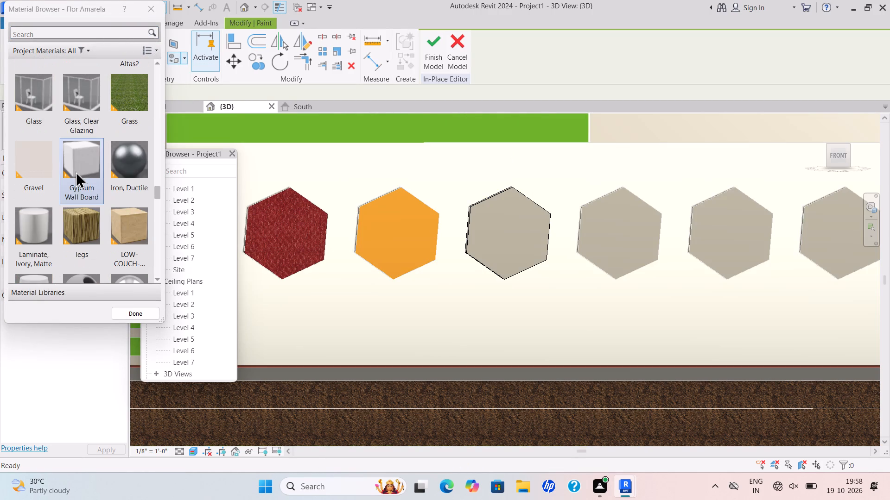
scroll(75, 171, up, 4)
click(47, 174)
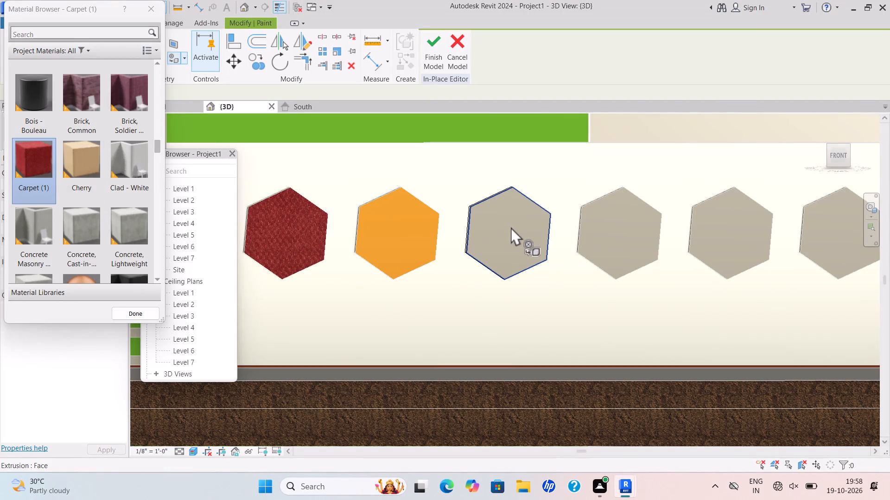
click(511, 227)
click(443, 51)
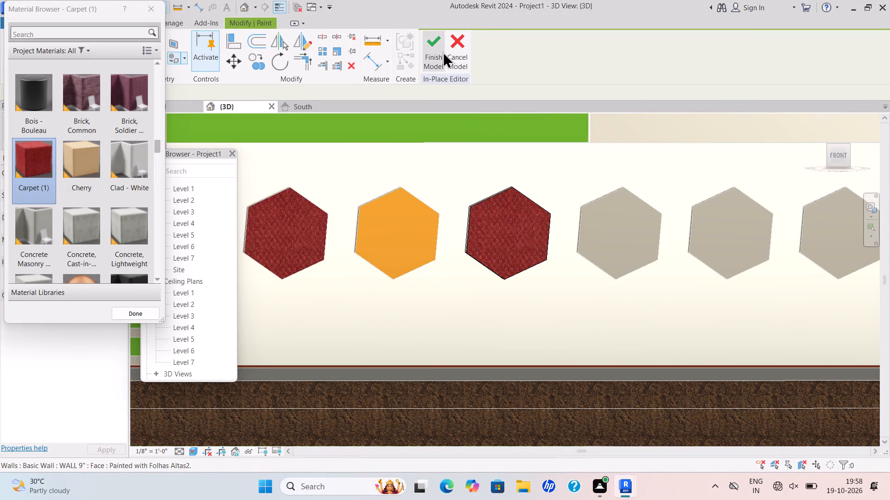
Edit the fourth hexagon east of the gate in place and paint its front face with Flor Amarela.
scroll(670, 197, up, 5)
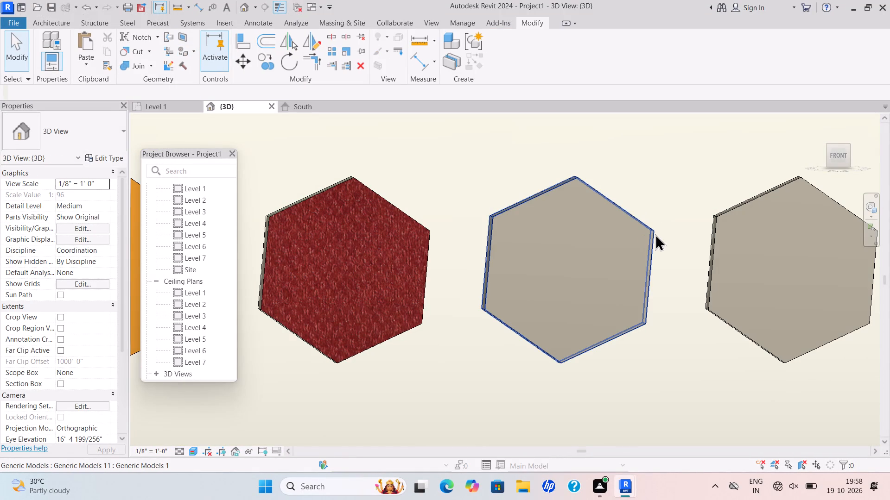
click(655, 234)
click(507, 60)
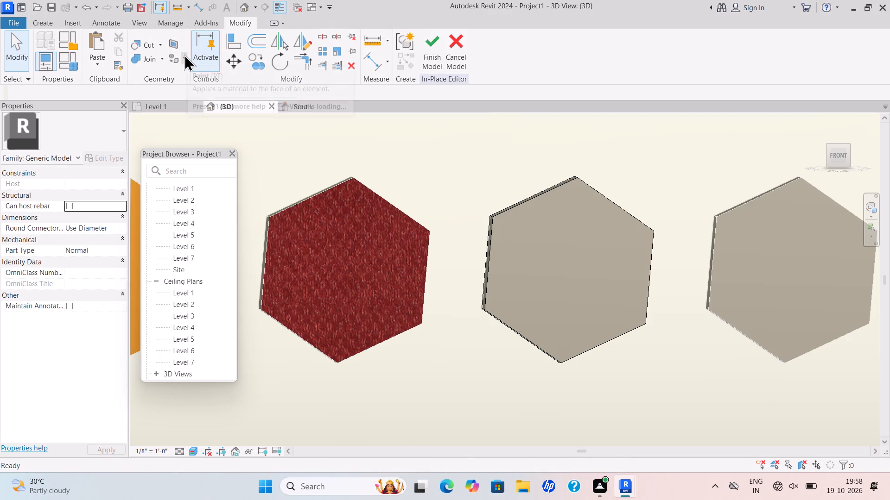
click(184, 54)
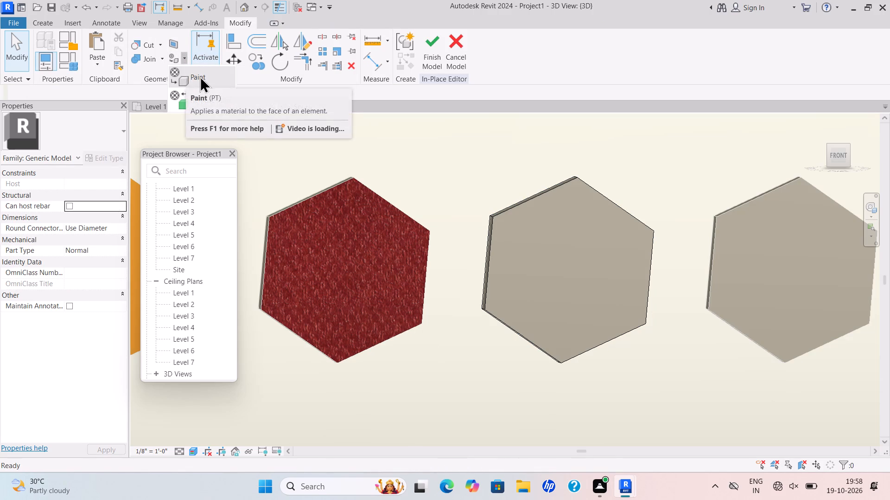
click(201, 76)
scroll(508, 239, down, 5)
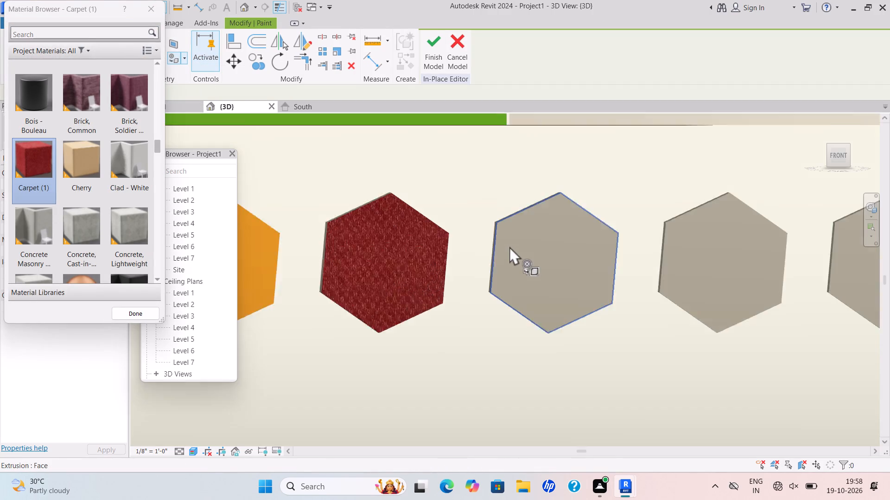
scroll(512, 248, down, 4)
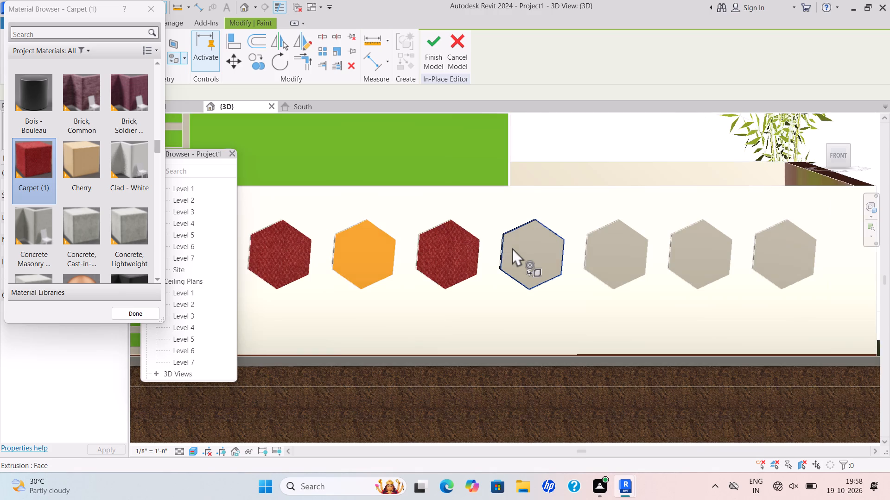
scroll(512, 248, up, 2)
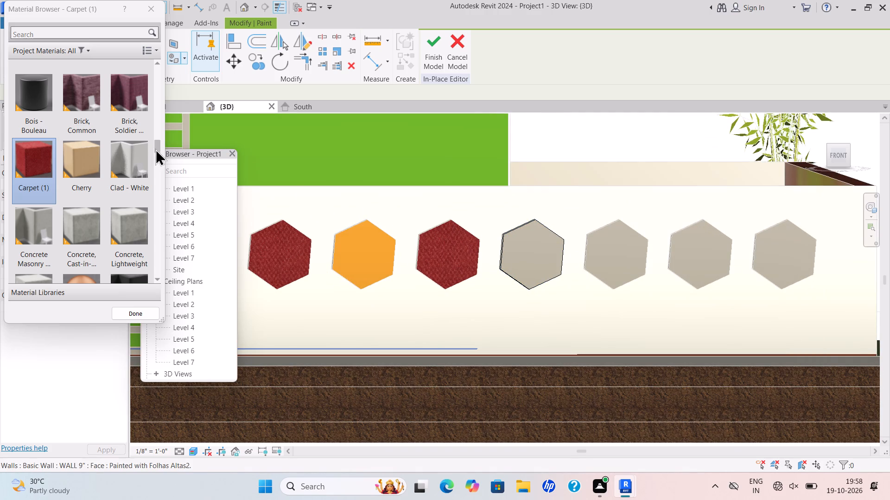
scroll(91, 174, up, 3)
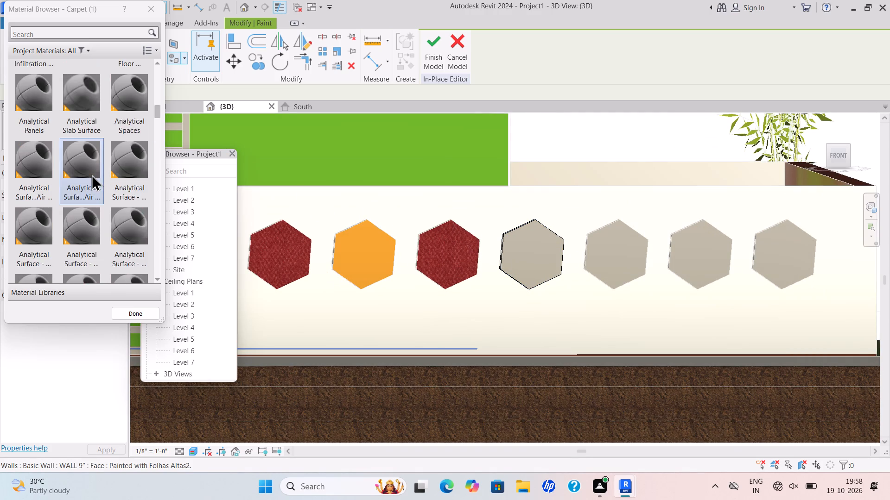
scroll(91, 174, down, 6)
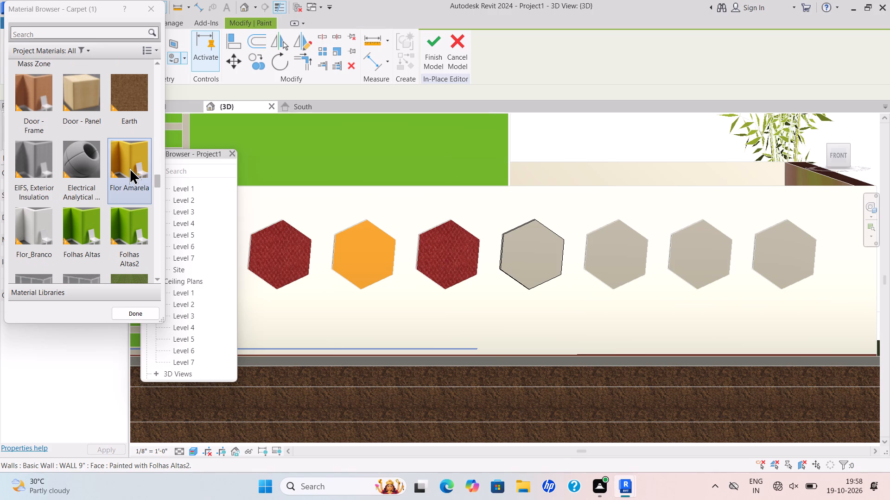
click(129, 168)
click(511, 257)
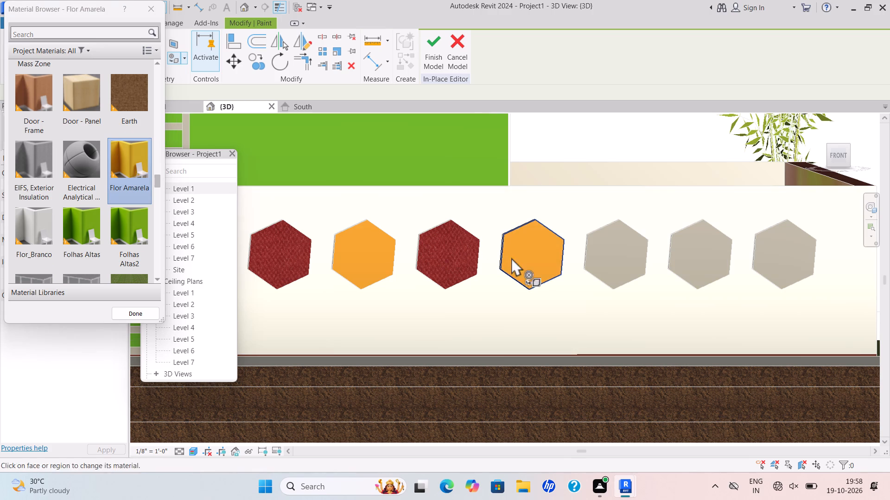
scroll(576, 187, up, 2)
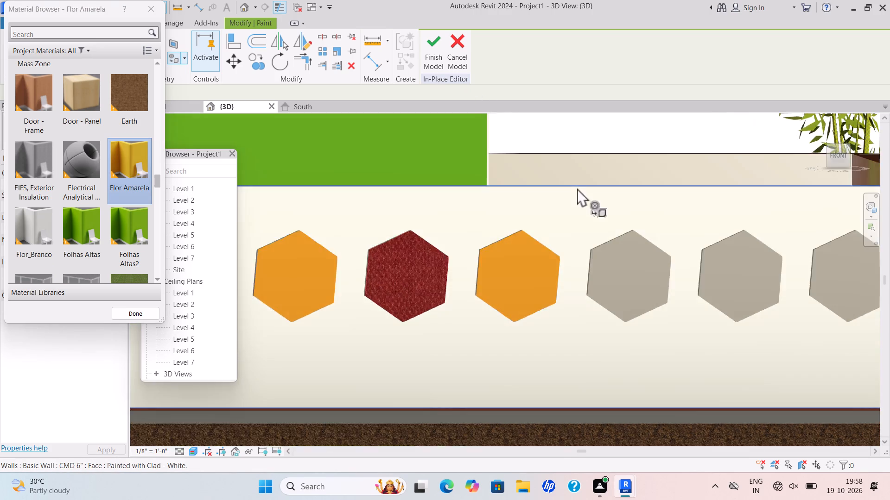
scroll(577, 188, up, 1)
click(432, 45)
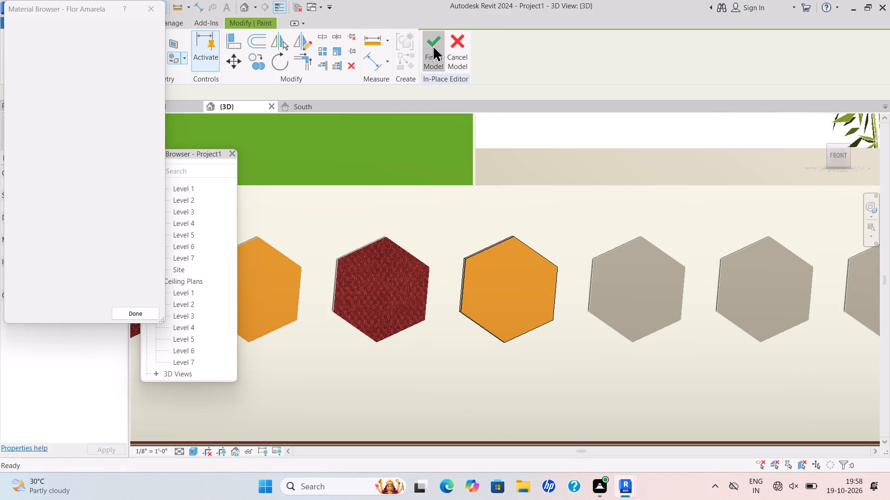
Edit the fifth hexagon east of the gate in place and paint its front face with Carpet (1).
scroll(530, 242, up, 4)
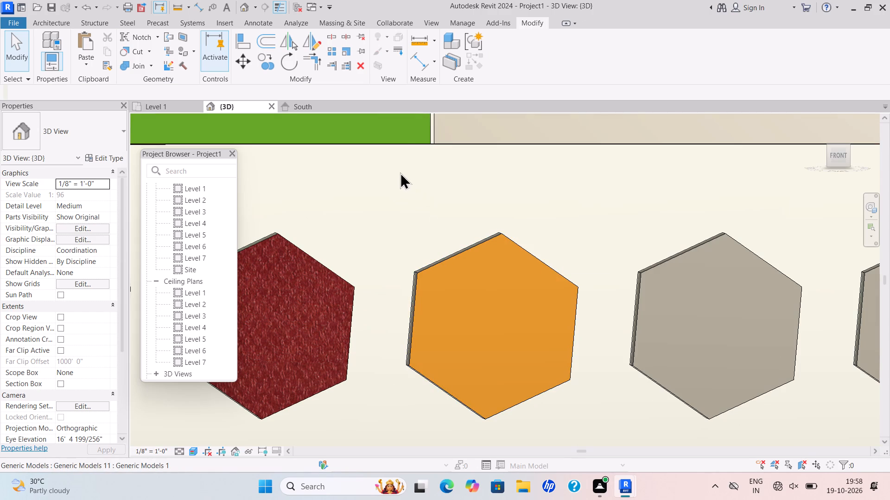
click(64, 21)
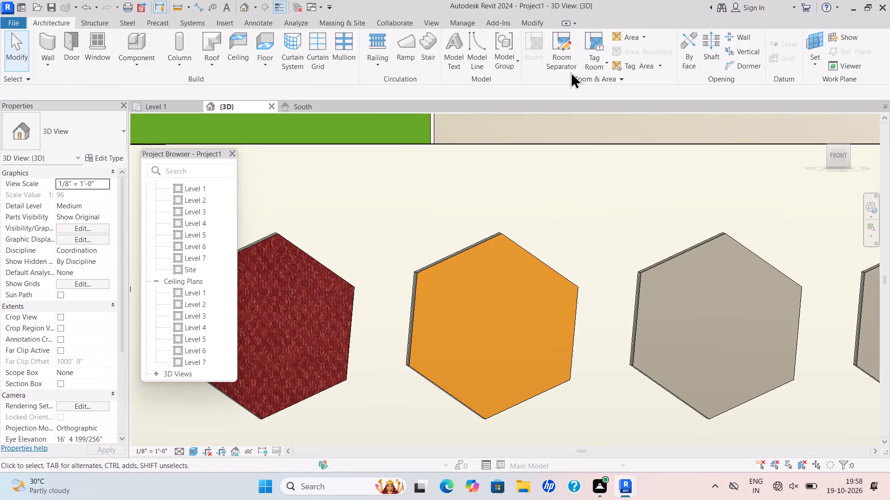
scroll(634, 260, down, 10)
middle_drag(619, 259, 514, 242)
scroll(513, 242, up, 1)
click(540, 242)
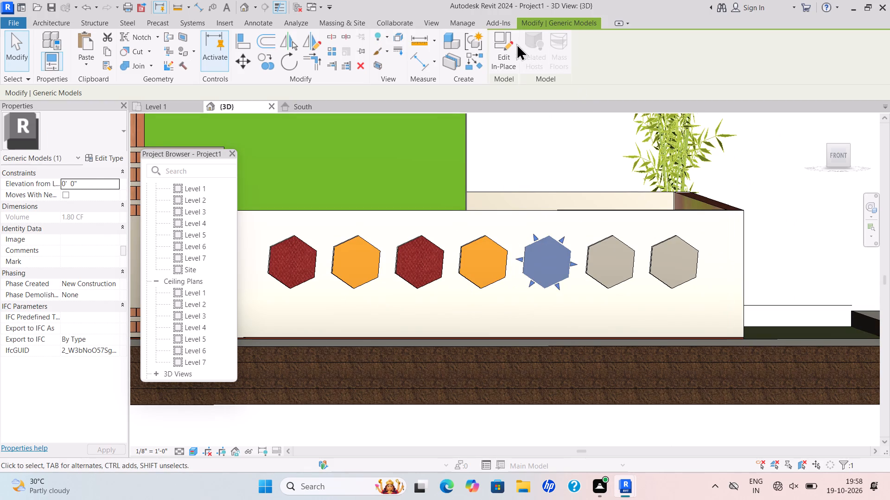
click(498, 46)
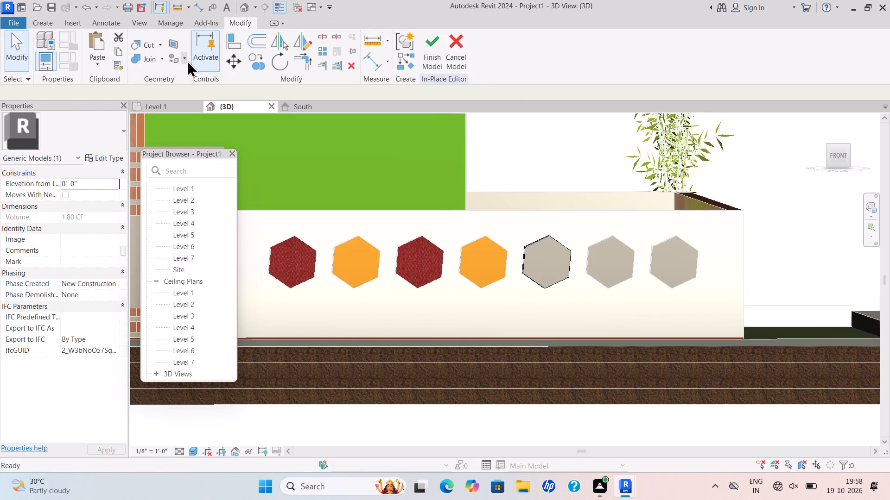
click(187, 60)
click(194, 75)
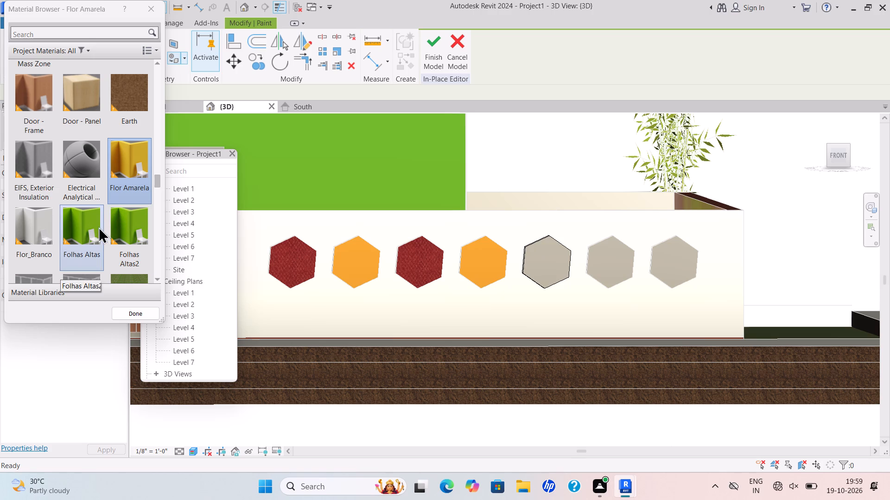
scroll(133, 216, up, 2)
scroll(135, 217, down, 3)
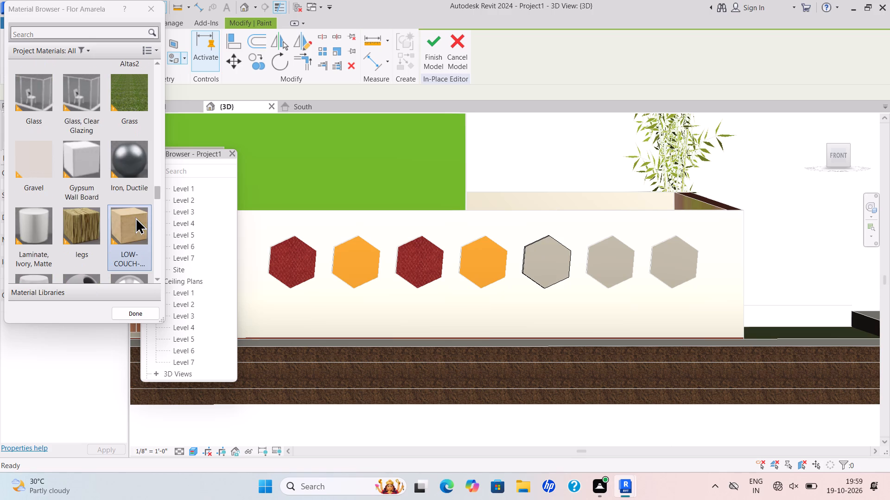
scroll(135, 217, down, 8)
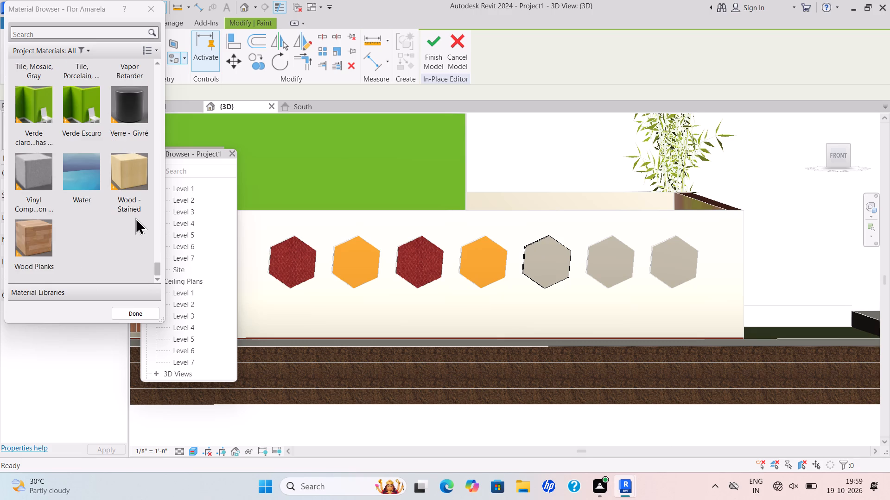
scroll(135, 218, up, 11)
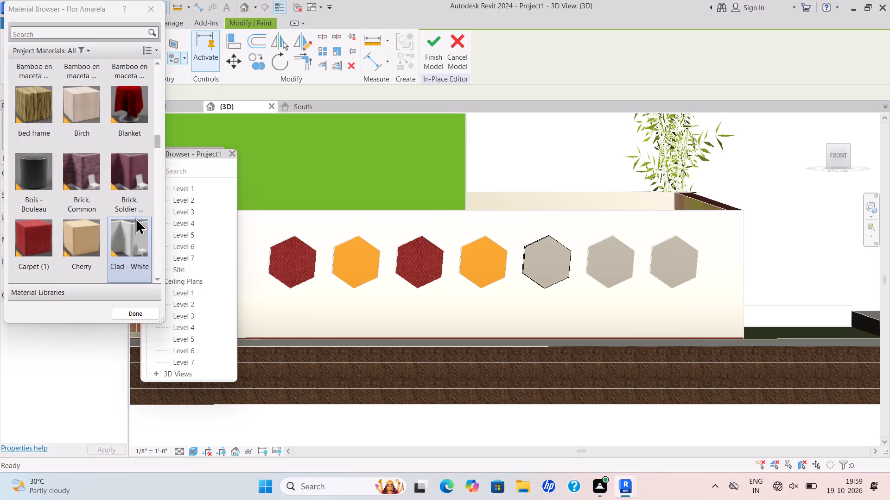
scroll(135, 218, down, 2)
scroll(135, 218, up, 1)
scroll(135, 219, down, 1)
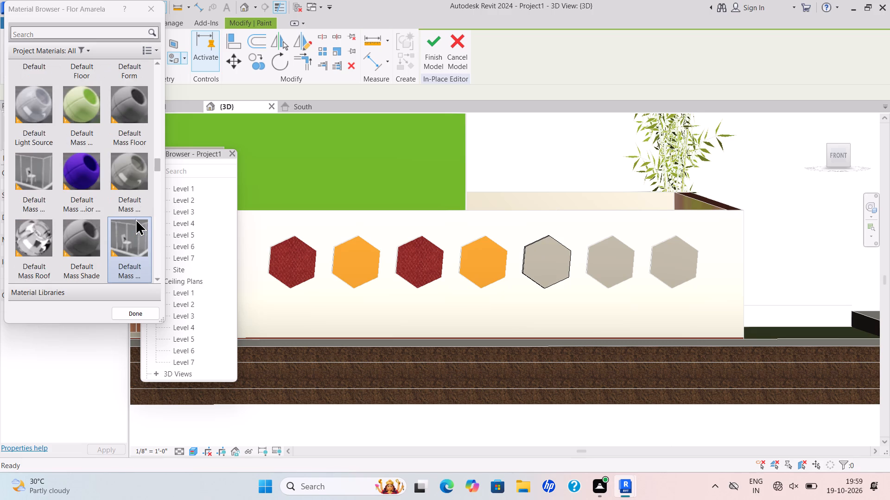
scroll(135, 219, down, 6)
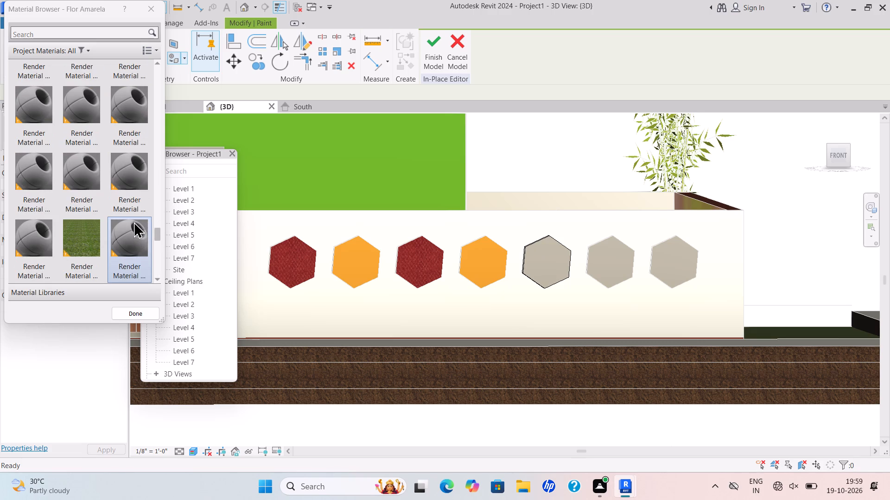
scroll(133, 221, down, 7)
scroll(133, 220, up, 4)
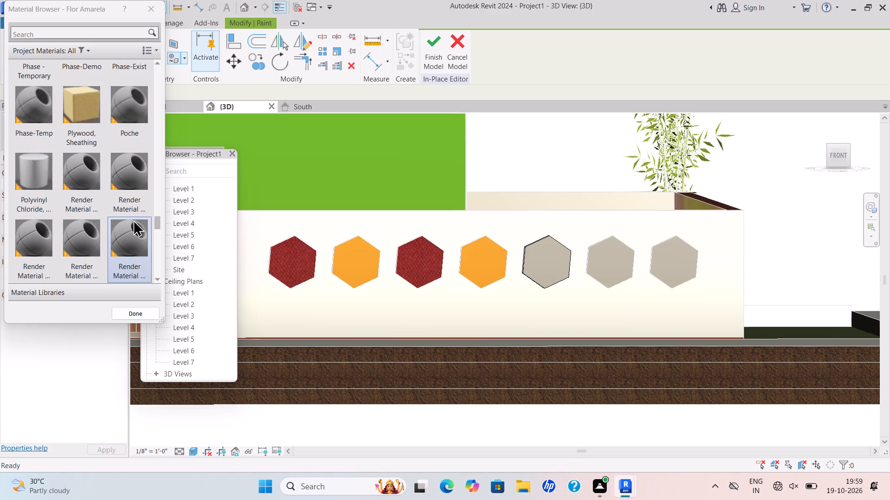
scroll(133, 219, up, 4)
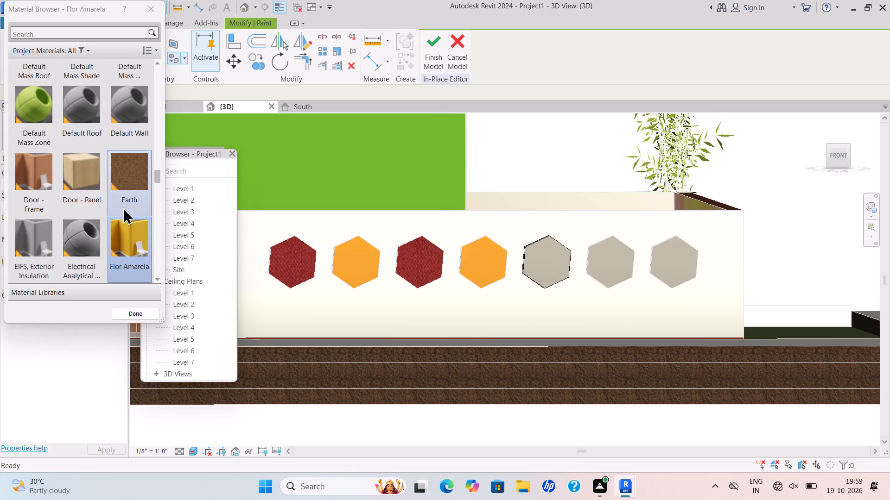
scroll(121, 203, up, 2)
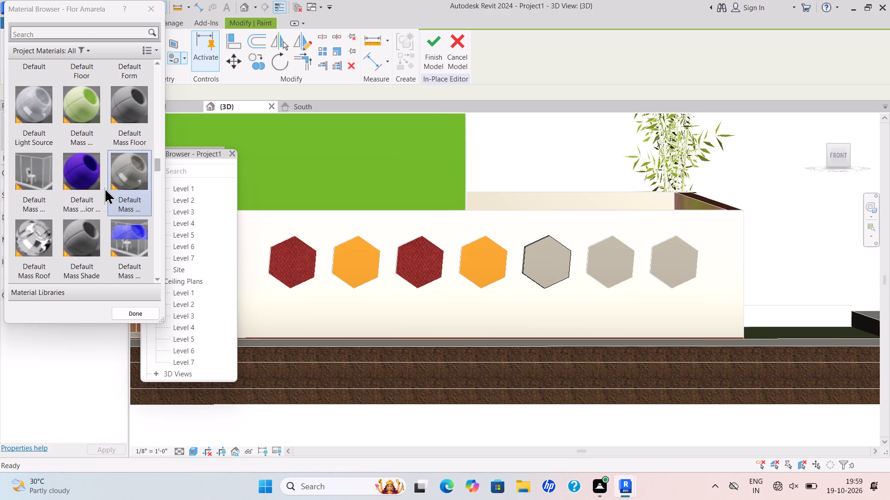
scroll(104, 187, up, 2)
scroll(104, 187, down, 1)
click(39, 238)
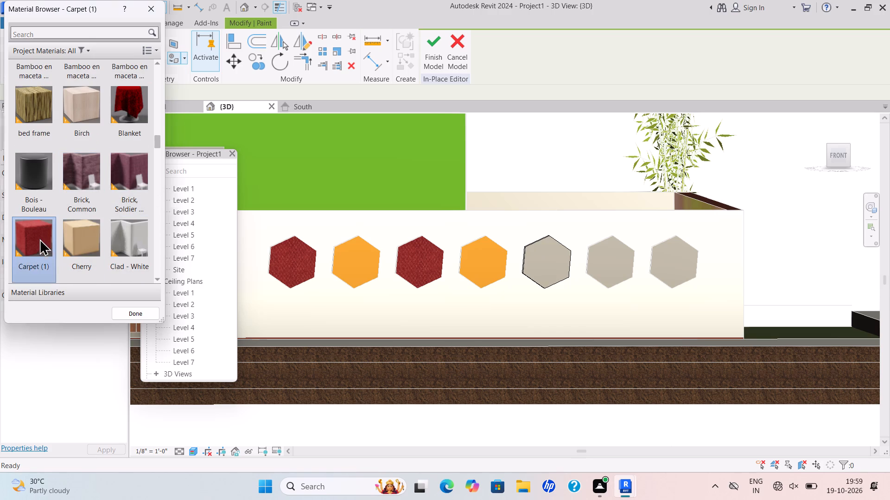
click(533, 275)
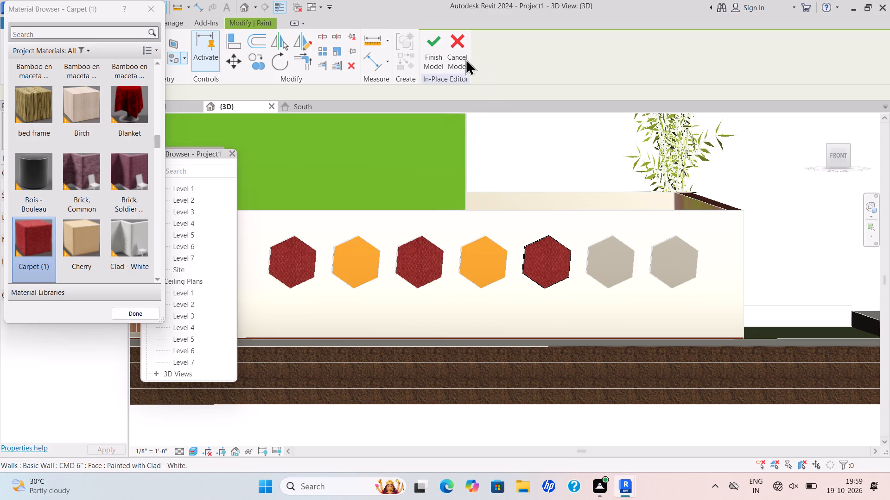
click(444, 50)
Edit the sixth hexagon east of the gate in place and paint its front face with Flor Amarela.
scroll(620, 253, up, 1)
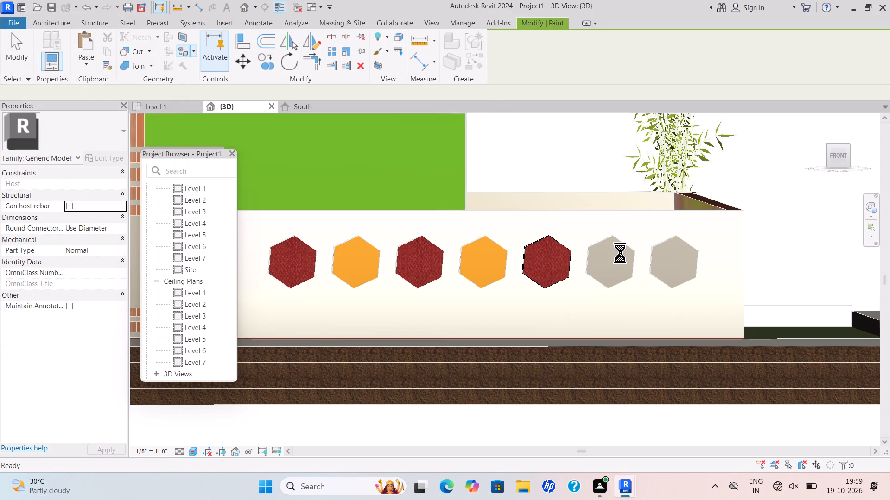
scroll(620, 253, up, 3)
click(631, 240)
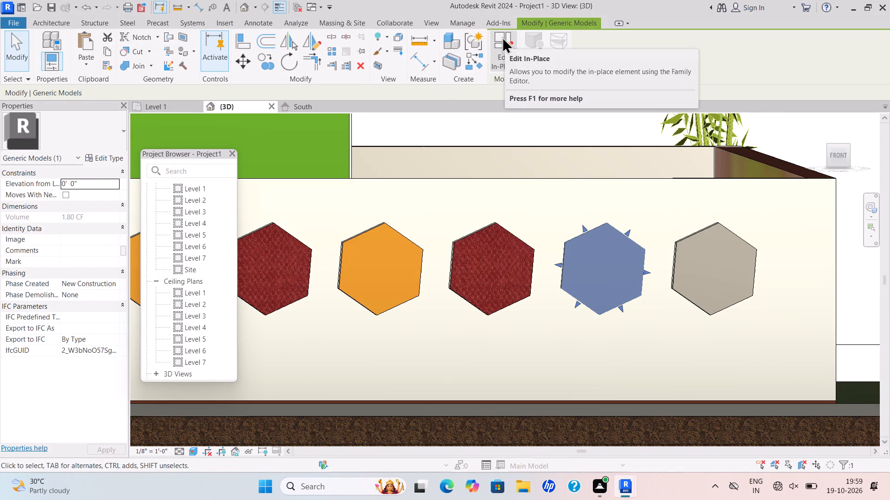
click(502, 37)
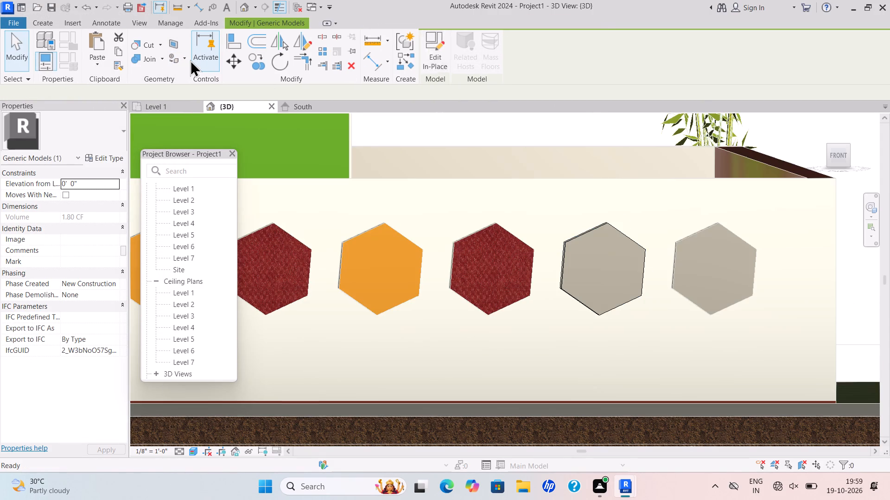
click(186, 60)
click(190, 75)
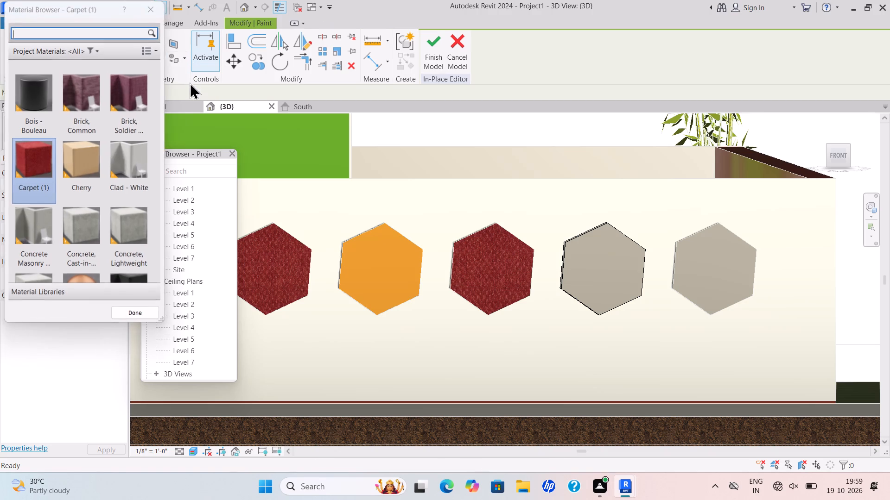
scroll(84, 206, down, 3)
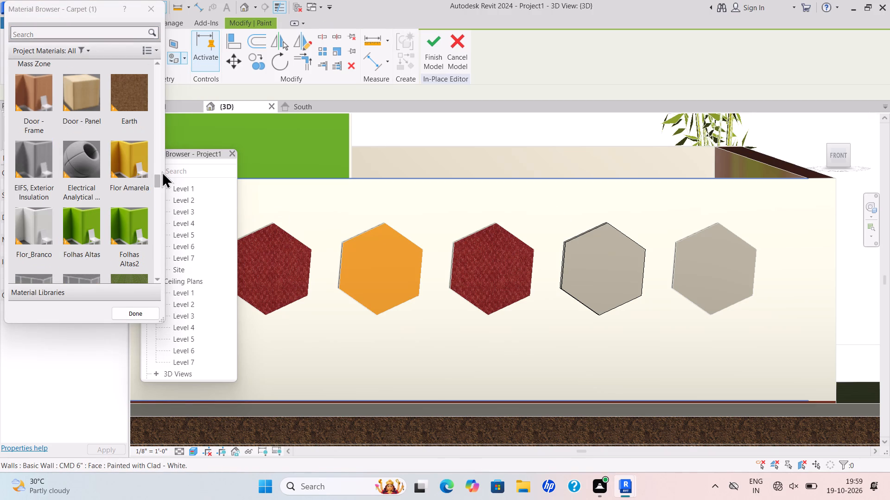
click(133, 170)
click(587, 290)
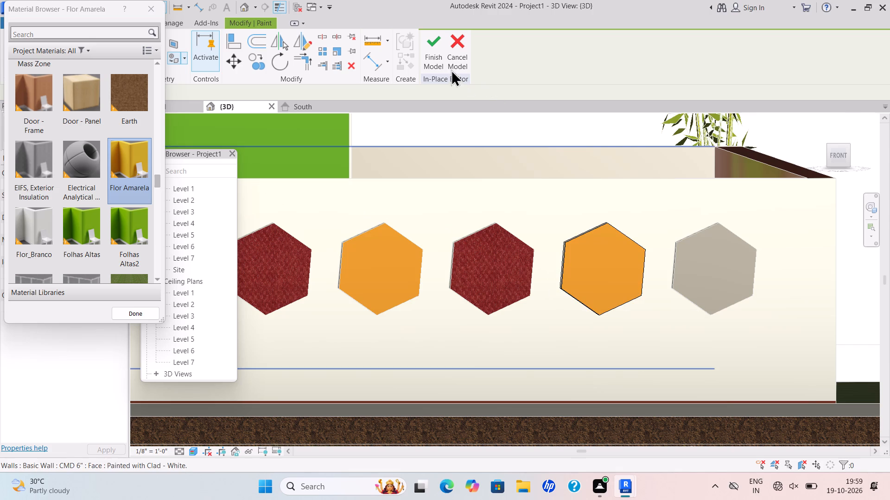
click(440, 54)
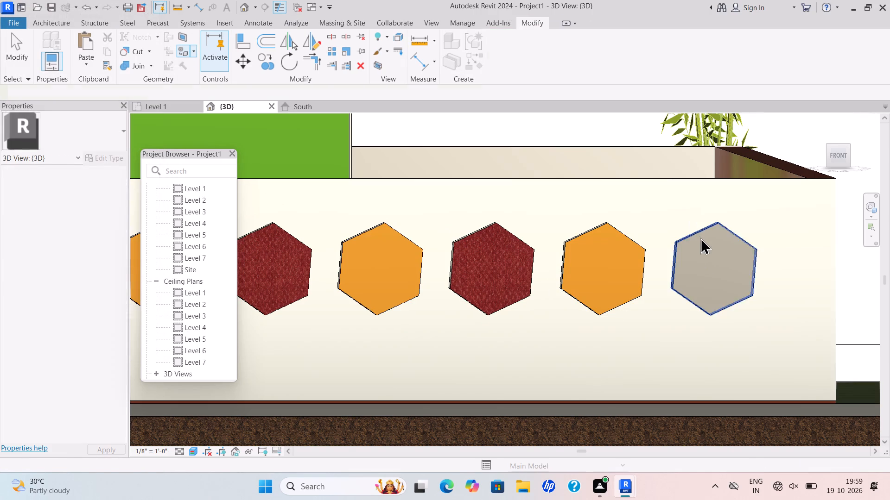
Edit the seventh hexagon east of the gate in place and paint its front face with Carpet (1).
click(701, 230)
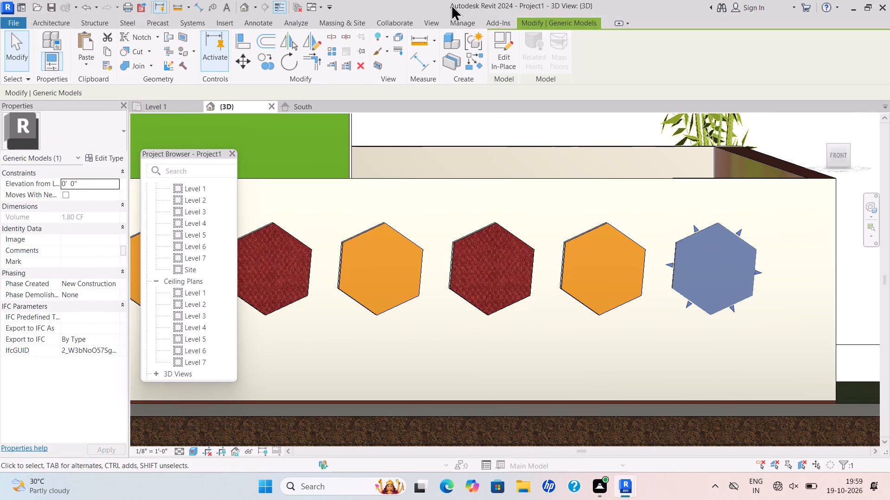
click(507, 47)
click(186, 54)
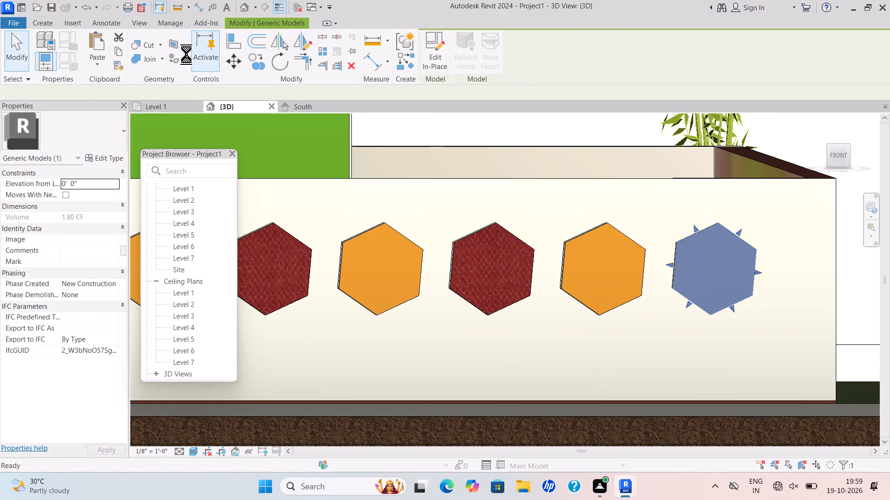
click(184, 56)
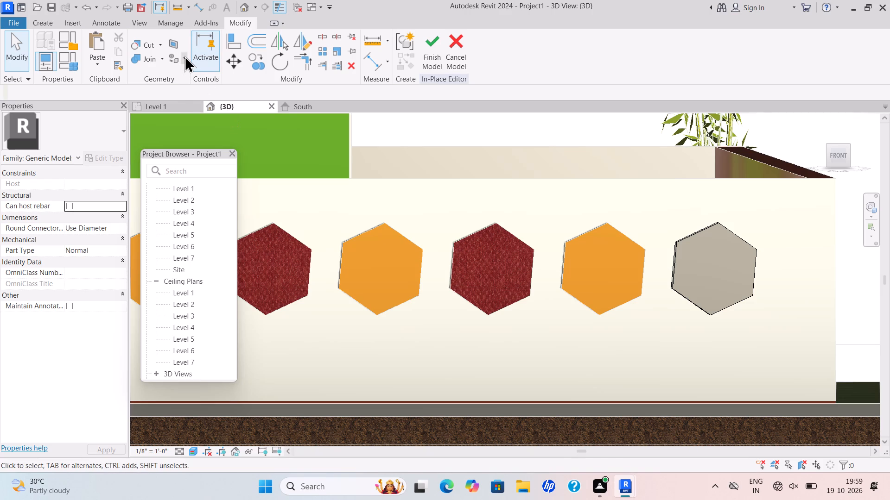
click(200, 74)
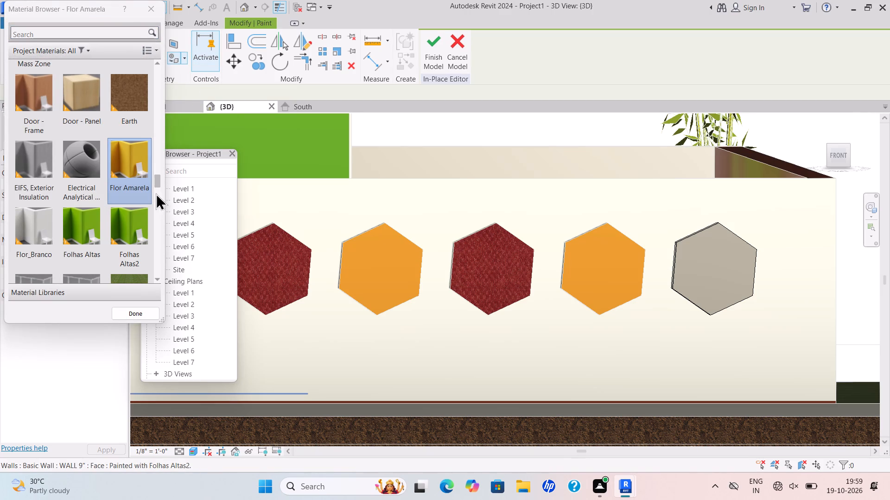
scroll(160, 187, down, 7)
scroll(153, 206, up, 6)
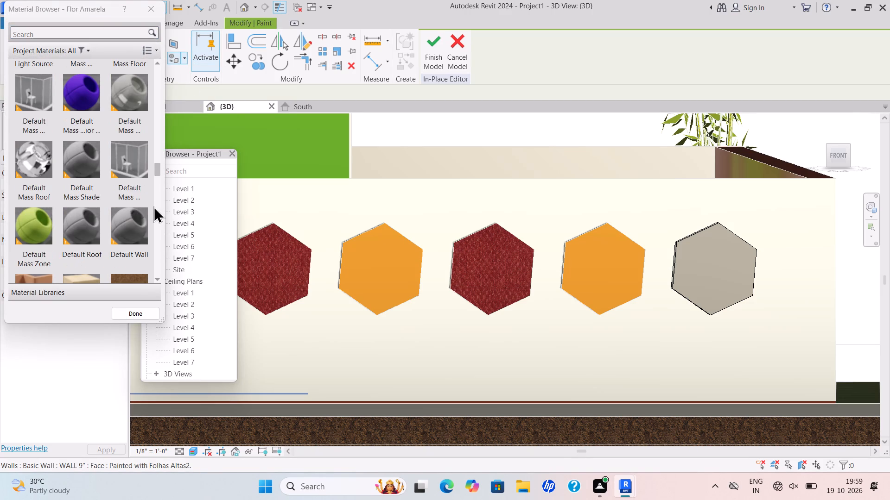
scroll(153, 206, down, 10)
scroll(153, 206, up, 2)
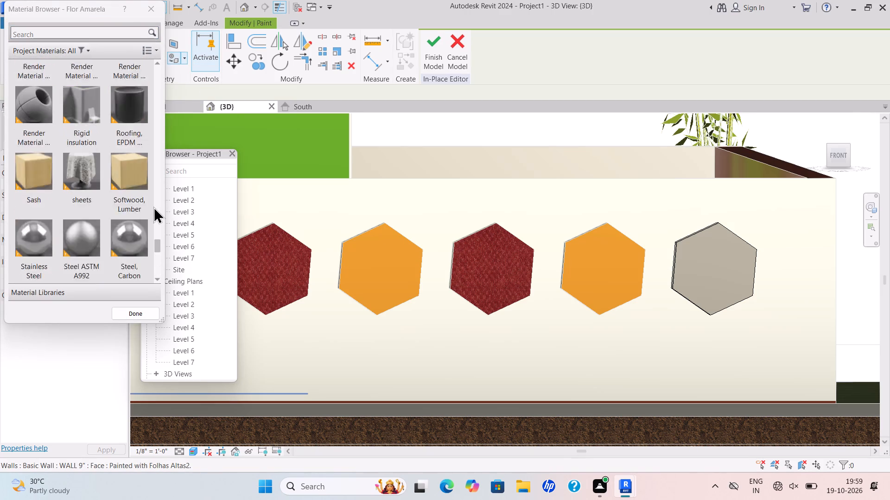
scroll(153, 206, up, 8)
scroll(155, 203, down, 2)
scroll(155, 203, up, 3)
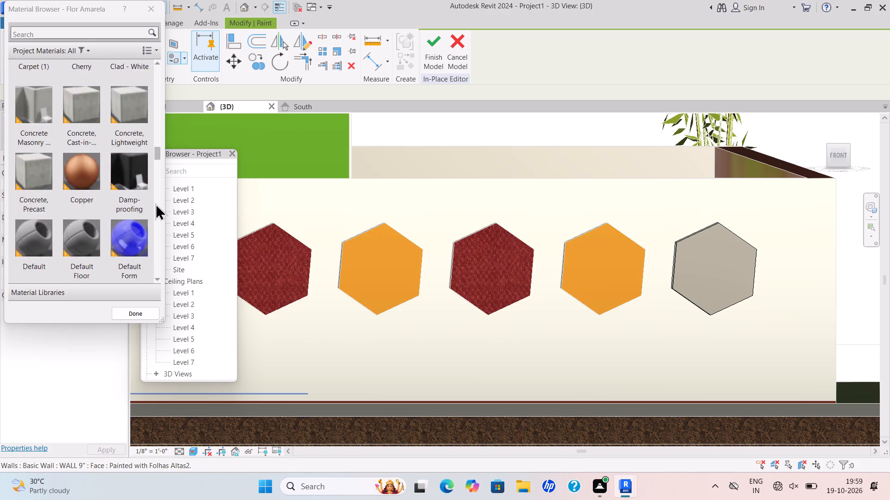
scroll(155, 203, up, 1)
scroll(155, 203, down, 1)
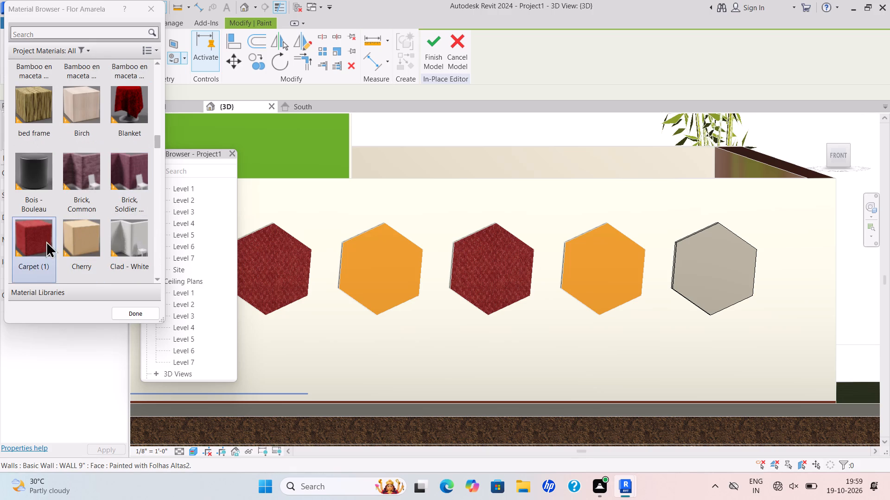
click(45, 241)
click(692, 282)
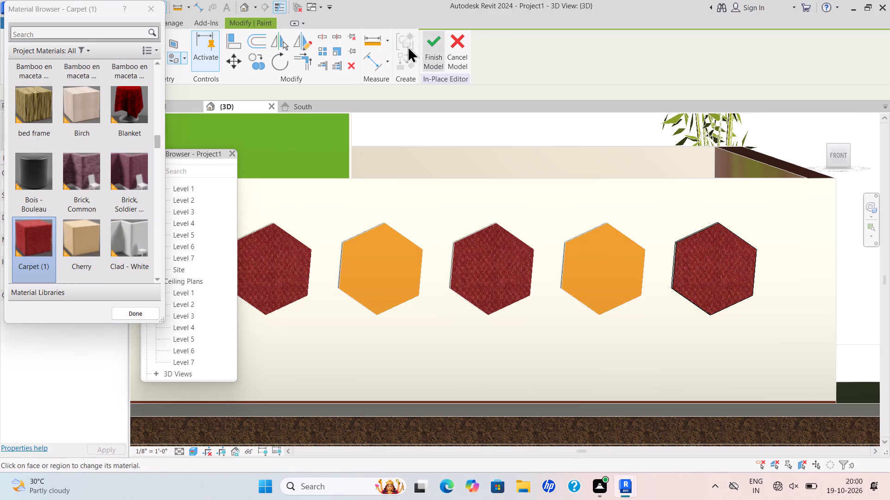
click(428, 43)
Examine the painted hexagons along the front compound wall, focusing on those west of the gate.
scroll(589, 234, down, 1)
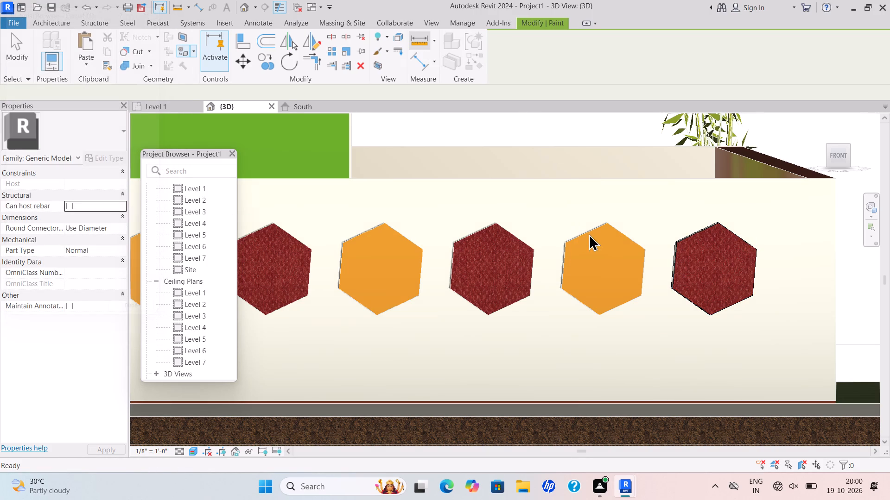
scroll(589, 234, down, 9)
scroll(540, 233, down, 4)
scroll(312, 251, up, 6)
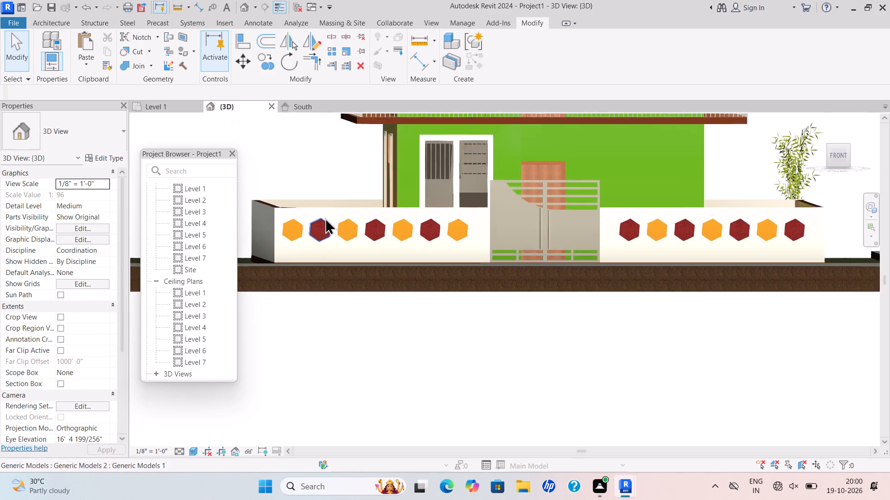
scroll(325, 218, up, 8)
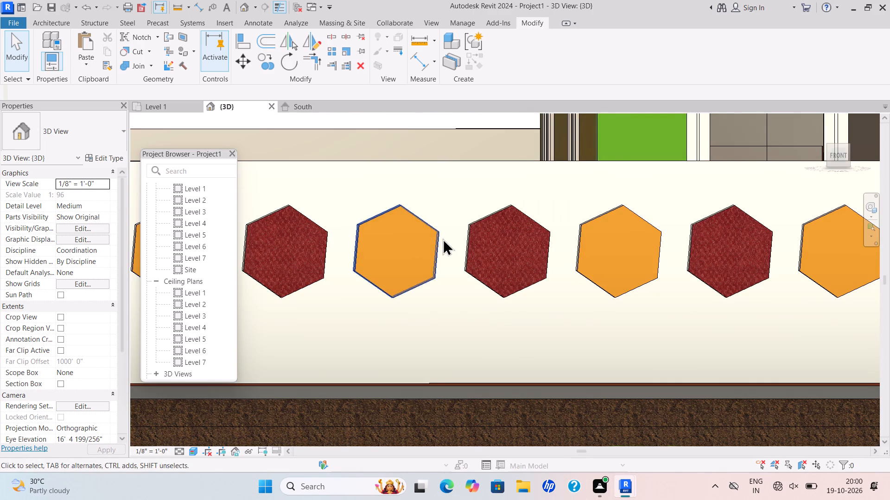
scroll(444, 237, down, 5)
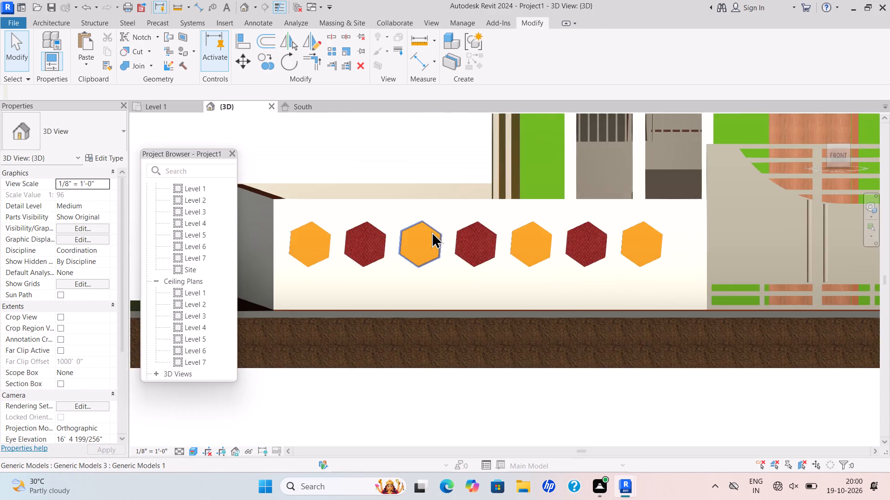
scroll(432, 231, down, 4)
scroll(402, 242, up, 3)
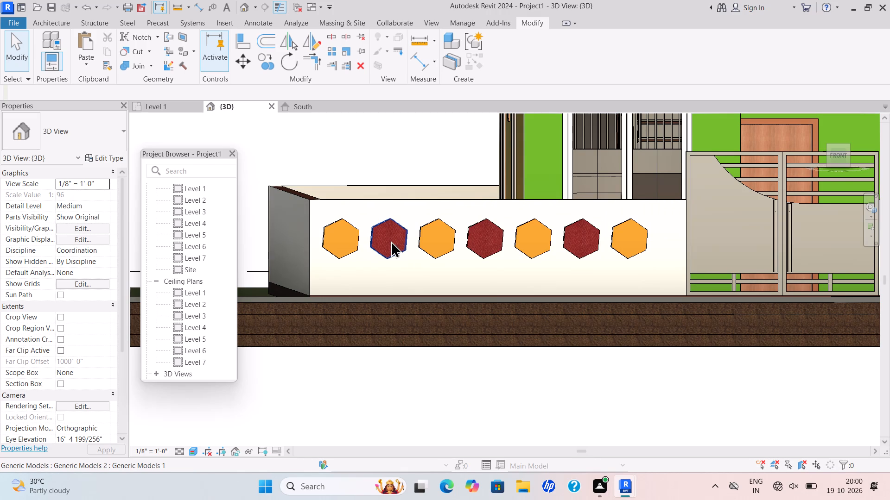
scroll(379, 255, up, 5)
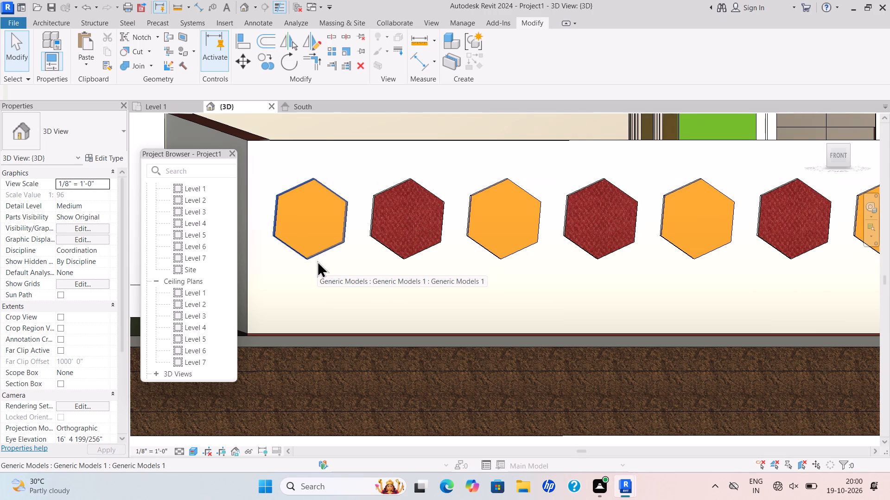
scroll(336, 235, up, 4)
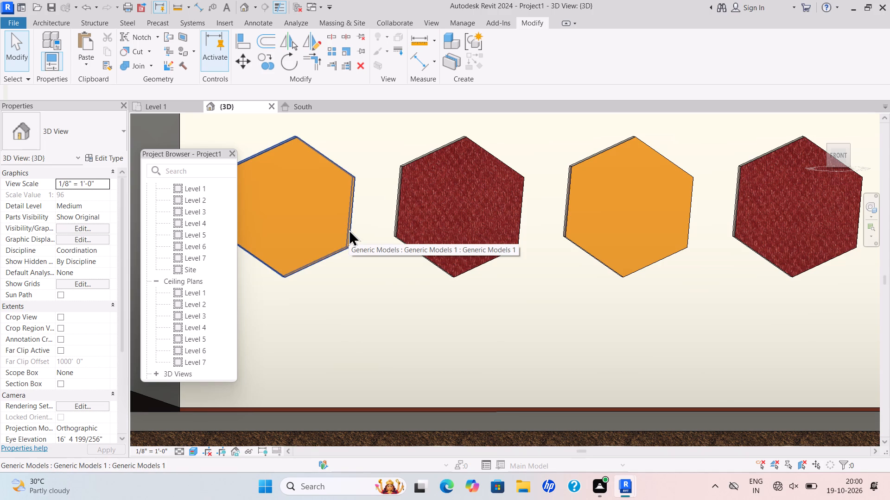
scroll(328, 234, up, 3)
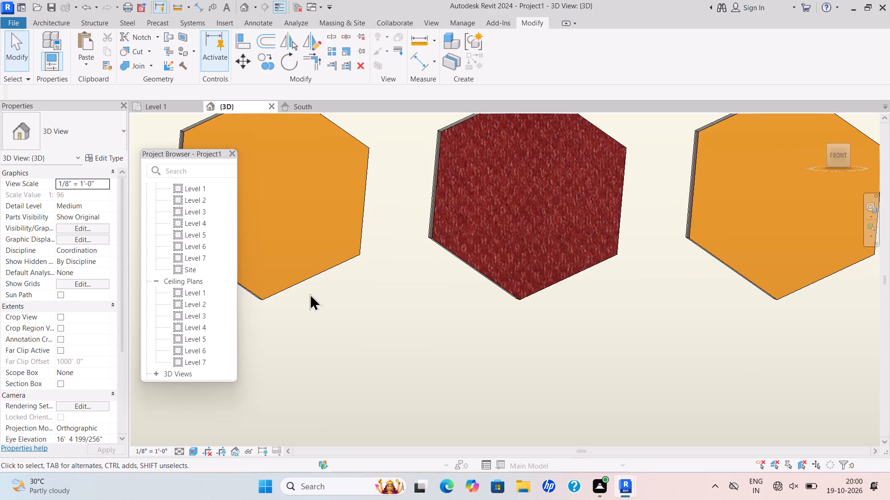
Edit the westernmost hexagon in place and paint its upper, vertical and lower west side faces with the grass-textured Render Material 41-165.
scroll(363, 312, down, 3)
shift+middle_drag(358, 313, 388, 322)
scroll(398, 314, down, 2)
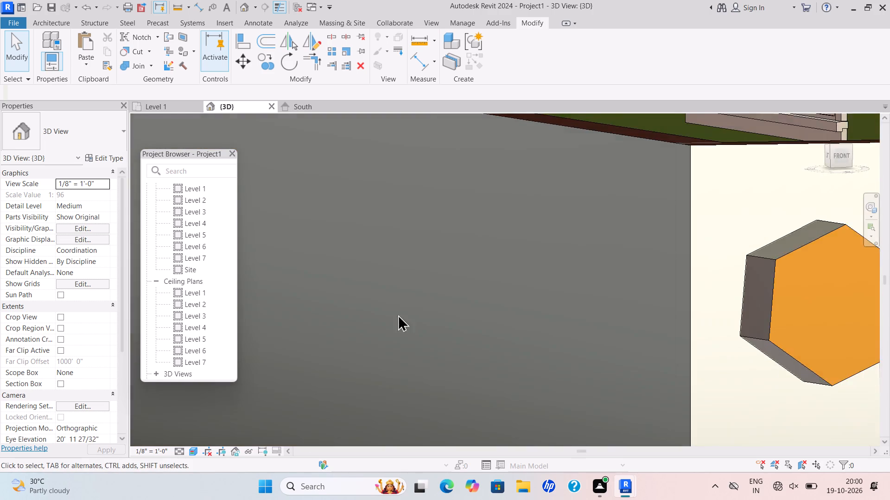
scroll(398, 314, down, 3)
middle_drag(521, 315, 390, 282)
scroll(390, 282, down, 1)
shift+middle_drag(479, 315, 503, 325)
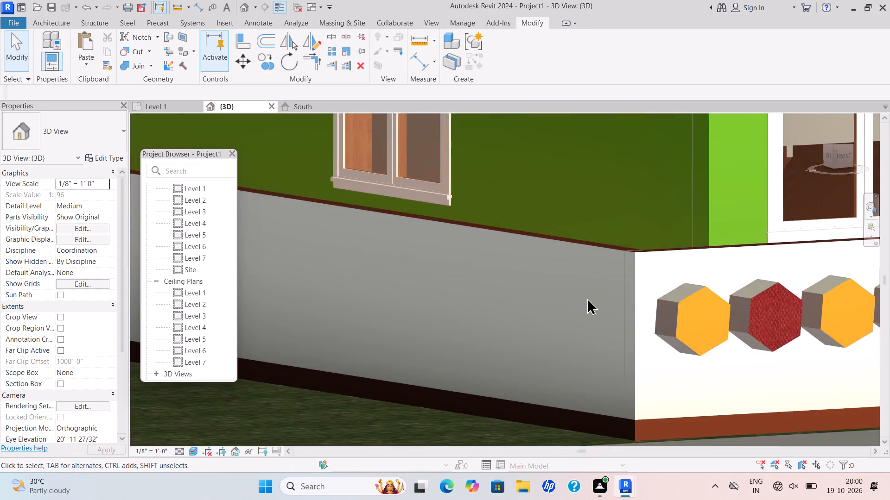
scroll(587, 298, up, 4)
scroll(578, 298, down, 1)
middle_drag(577, 298, 402, 221)
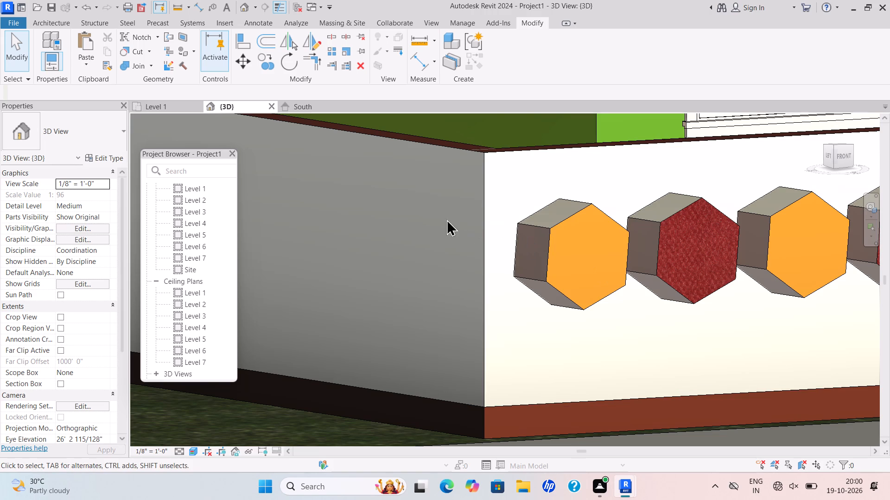
click(559, 230)
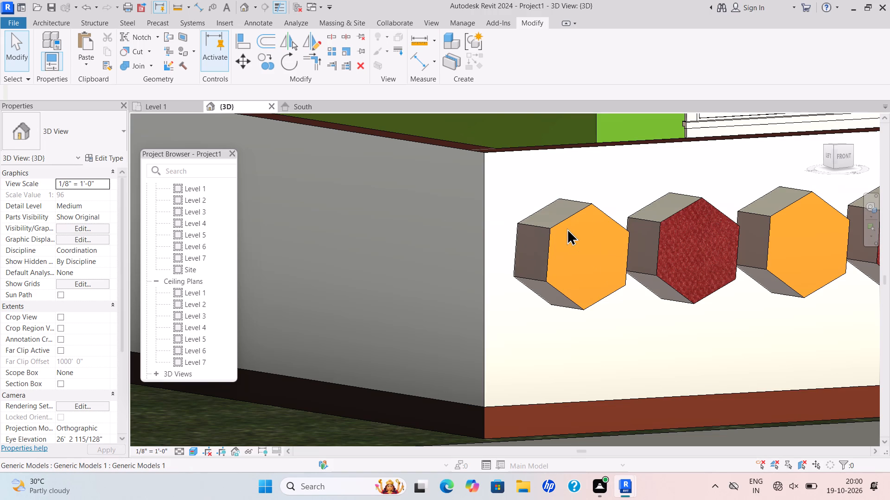
click(567, 228)
click(566, 213)
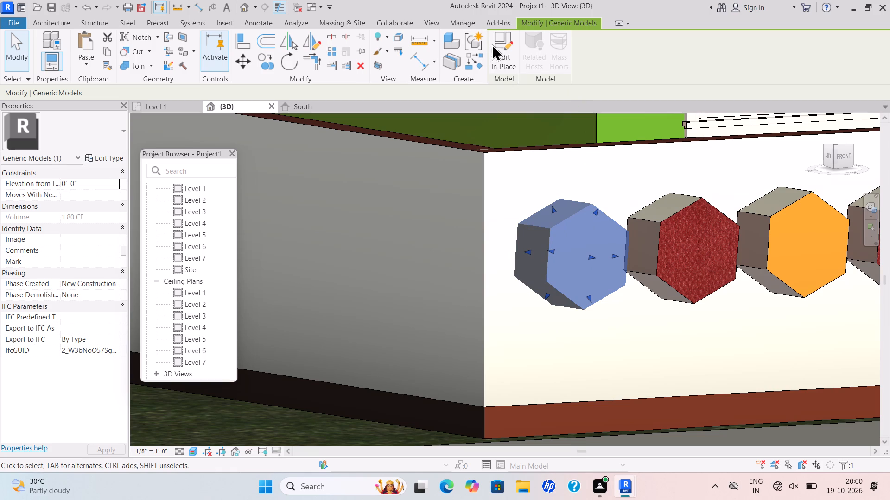
click(499, 45)
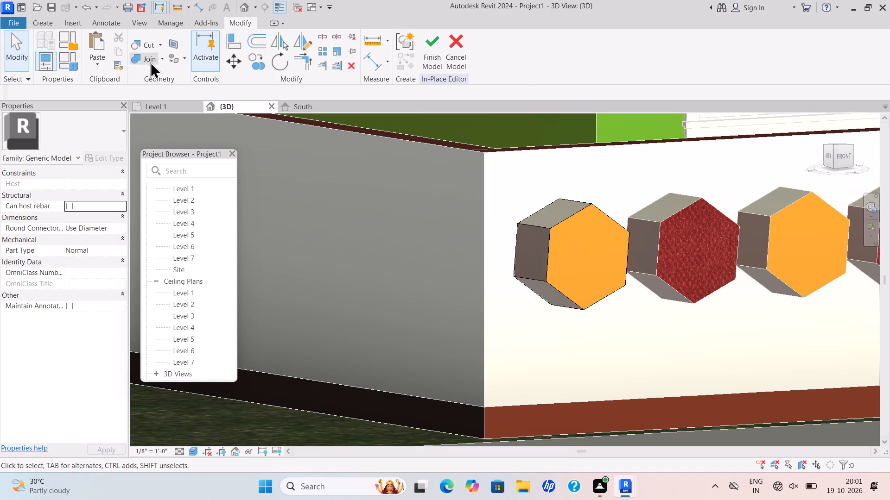
click(182, 56)
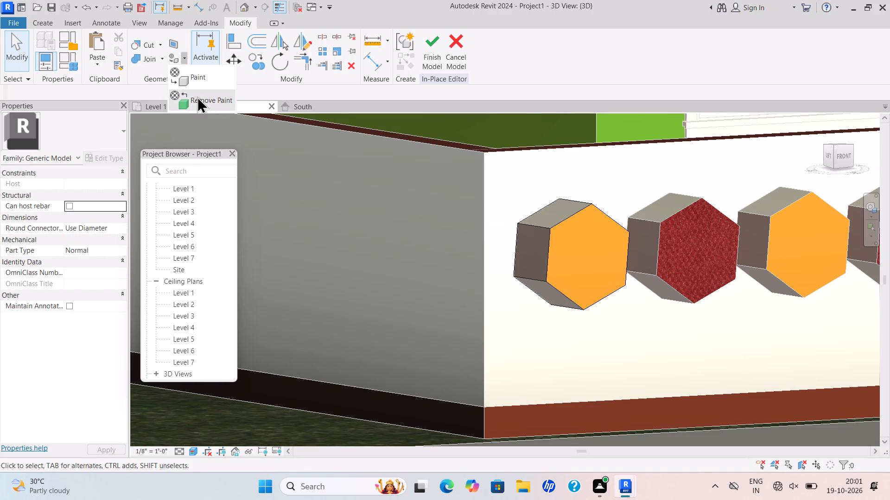
click(198, 75)
scroll(84, 181, down, 3)
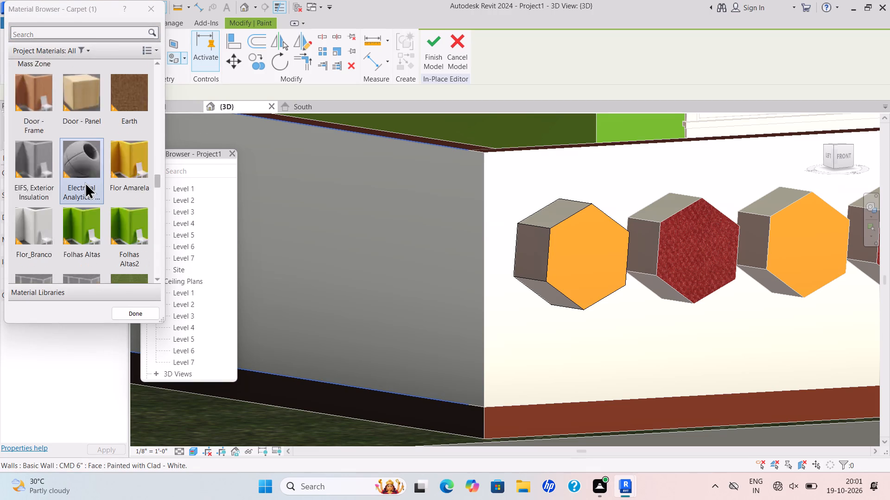
scroll(85, 182, down, 1)
scroll(88, 184, up, 2)
scroll(96, 177, down, 1)
scroll(130, 149, down, 2)
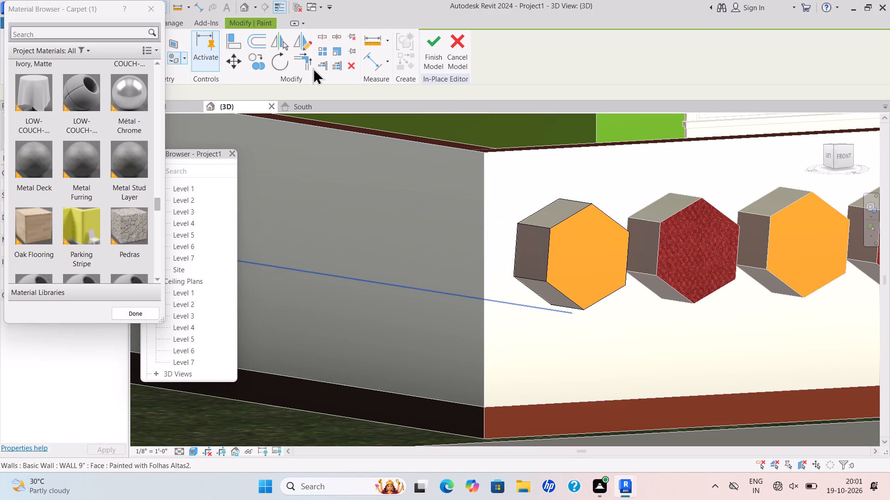
scroll(46, 194, down, 3)
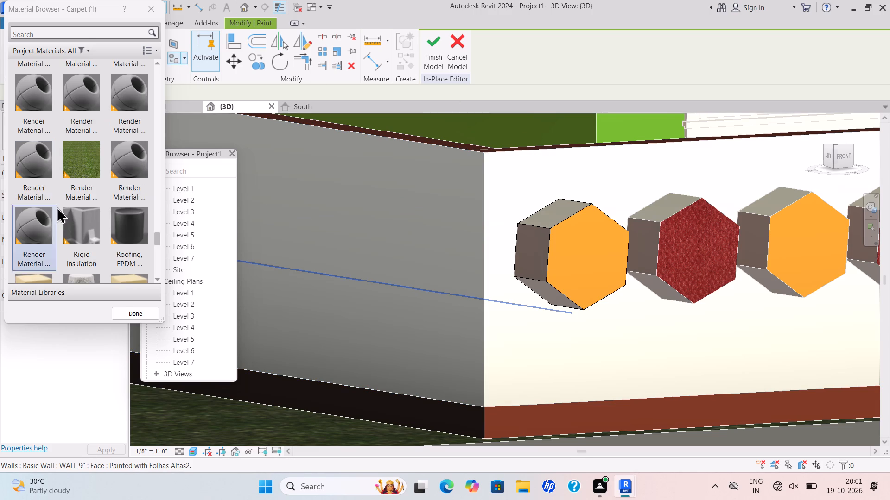
click(82, 159)
scroll(559, 217, up, 3)
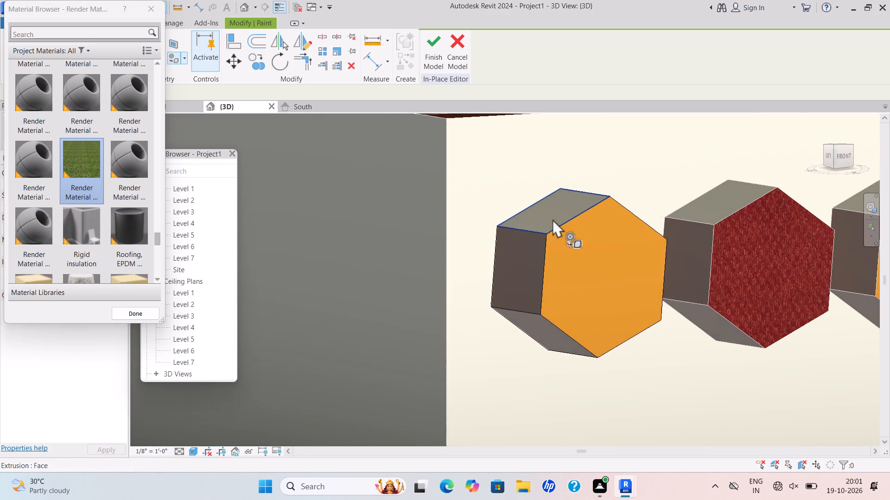
click(553, 219)
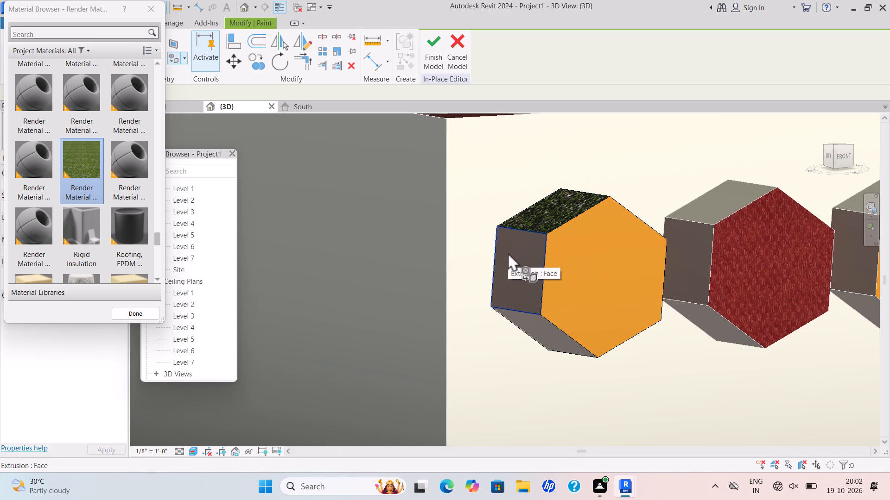
click(511, 282)
click(535, 327)
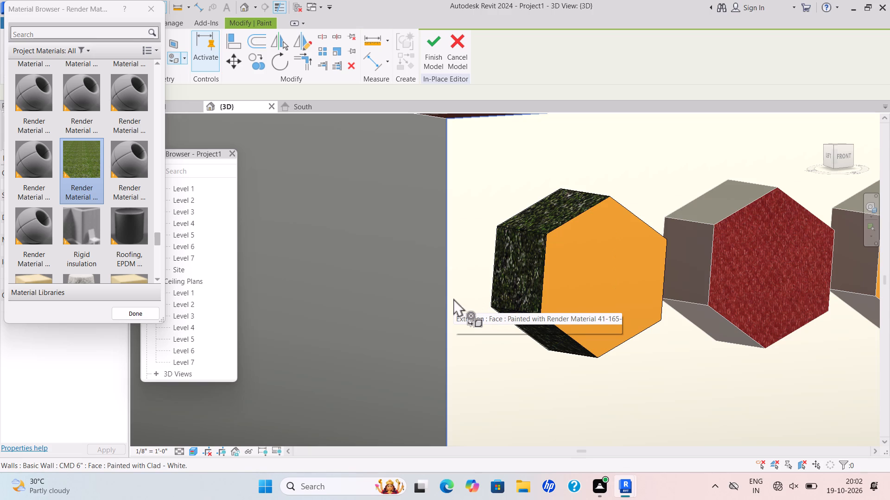
Paint the westernmost hexagon's upper, vertical and lower east side faces with Render Material 41-165 and finish its in-place model.
scroll(495, 314, down, 2)
shift+middle_drag(494, 315, 466, 291)
shift+scroll(468, 294, down, 1)
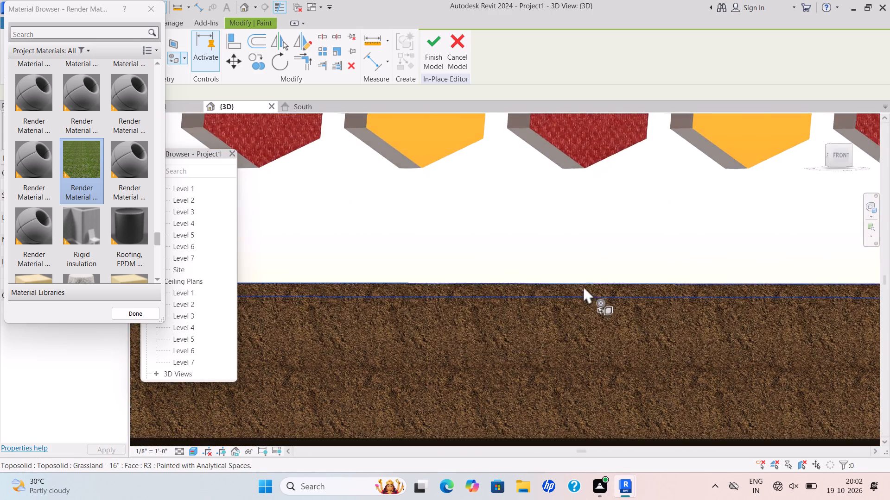
scroll(587, 287, down, 5)
middle_drag(589, 291, 568, 309)
shift+middle_drag(709, 287, 565, 296)
shift+scroll(592, 289, down, 5)
shift+middle_drag(594, 289, 678, 341)
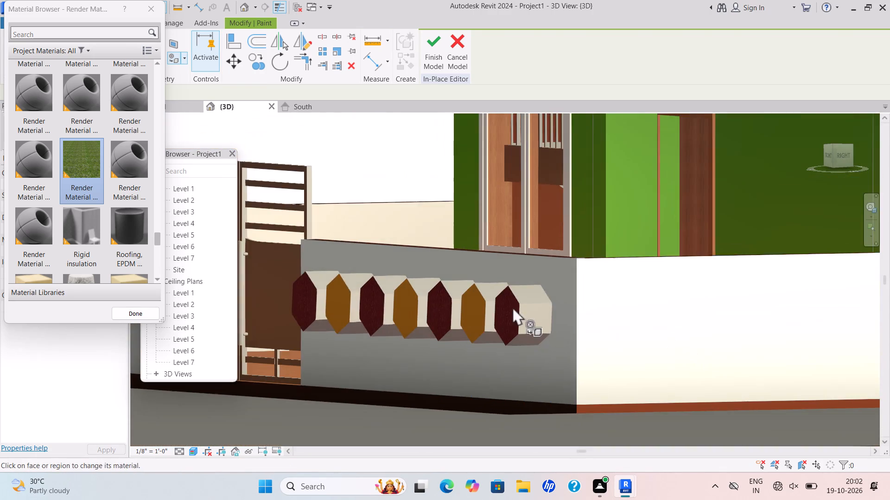
shift+scroll(513, 307, down, 2)
middle_drag(522, 313, 619, 334)
scroll(561, 316, down, 2)
middle_drag(568, 317, 675, 350)
scroll(380, 332, up, 2)
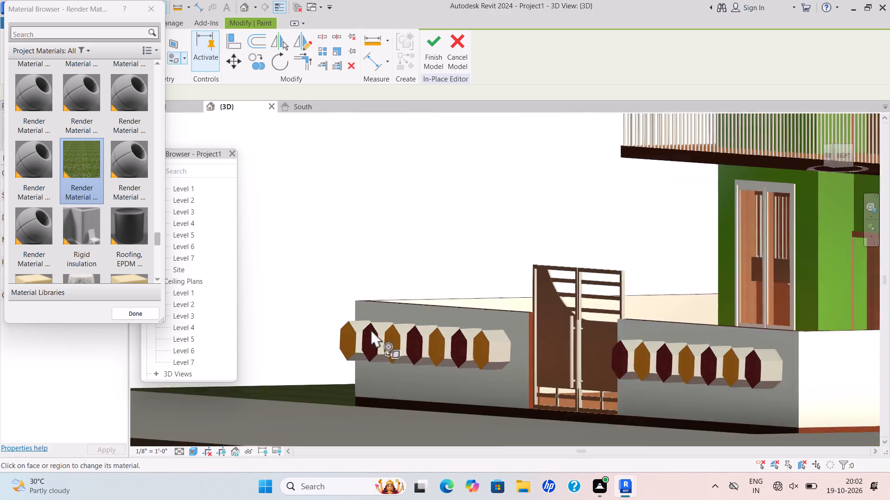
scroll(371, 329, up, 5)
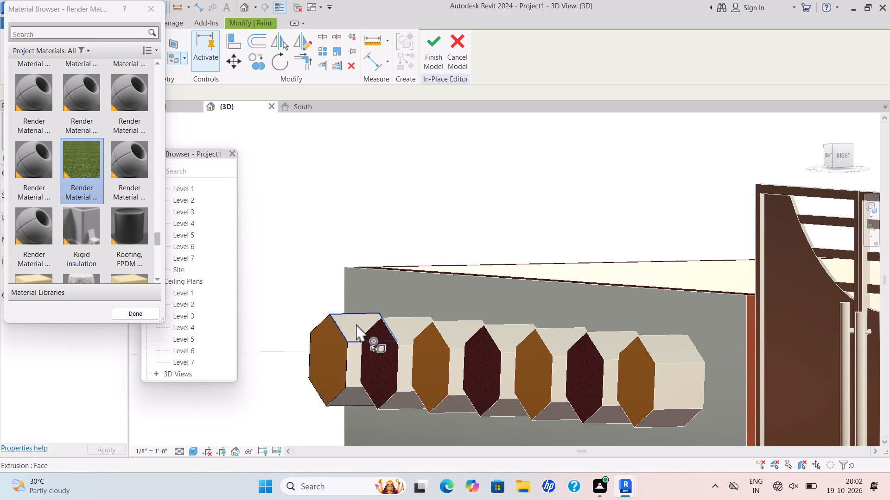
click(357, 329)
click(361, 353)
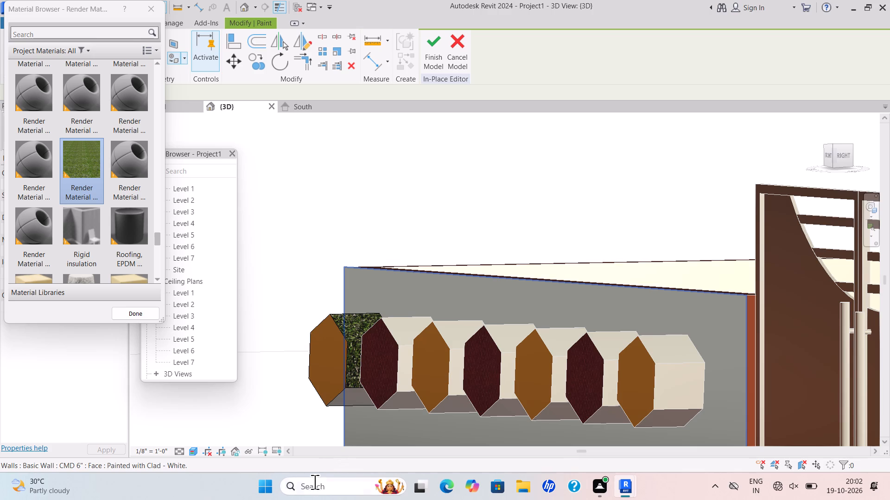
click(357, 396)
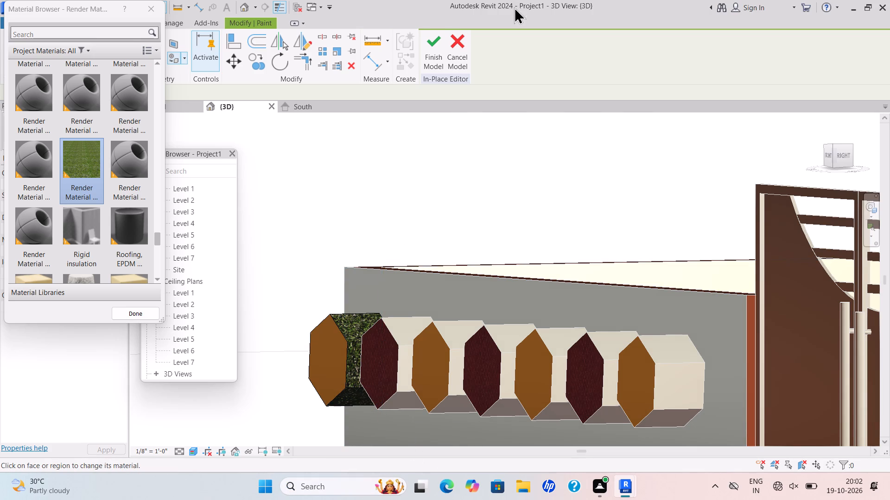
click(435, 48)
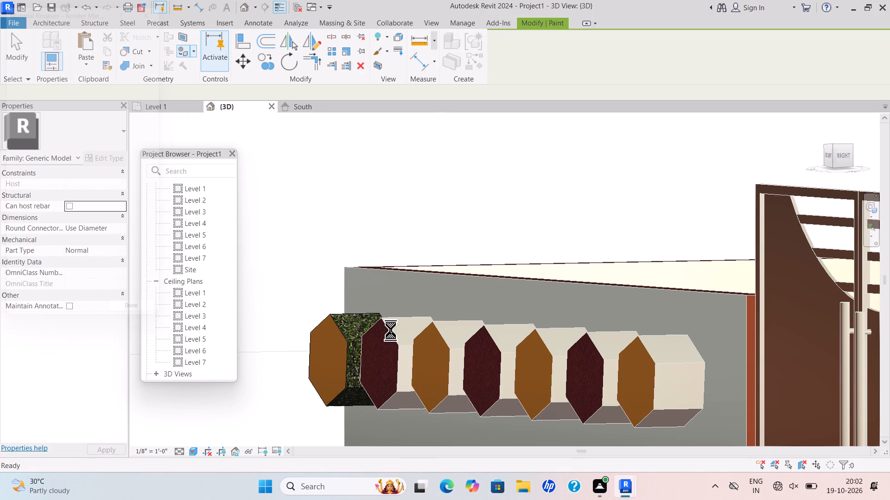
key(Escape)
key(Escape)
Edit the second hexagon from the west end in place and paint its upper, vertical and lower east side faces with Render Material 41-165.
click(395, 334)
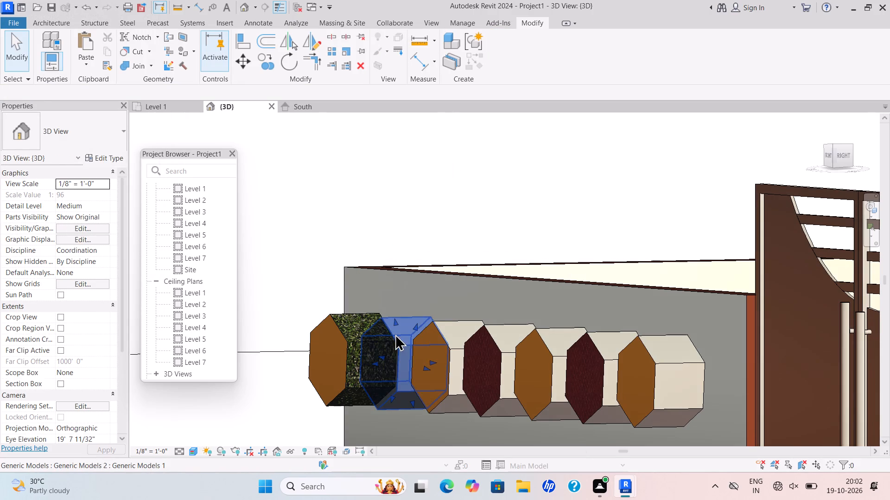
click(503, 50)
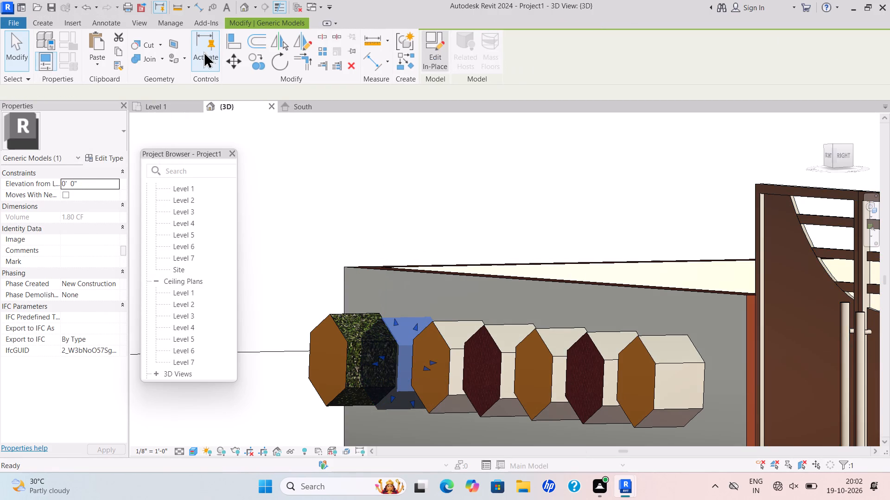
click(188, 62)
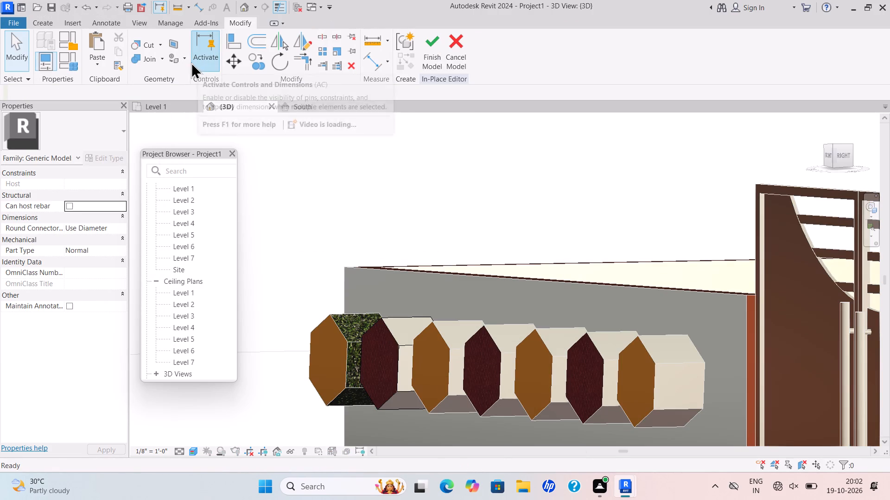
click(181, 56)
click(199, 75)
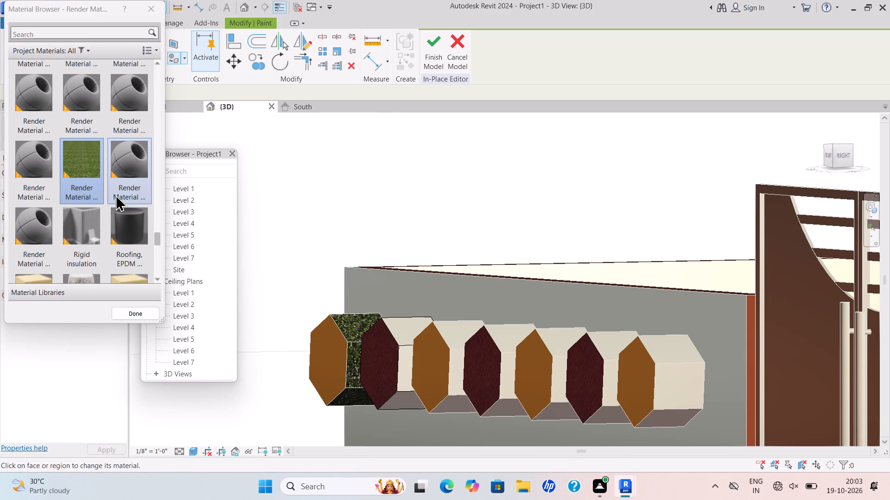
scroll(116, 165, up, 3)
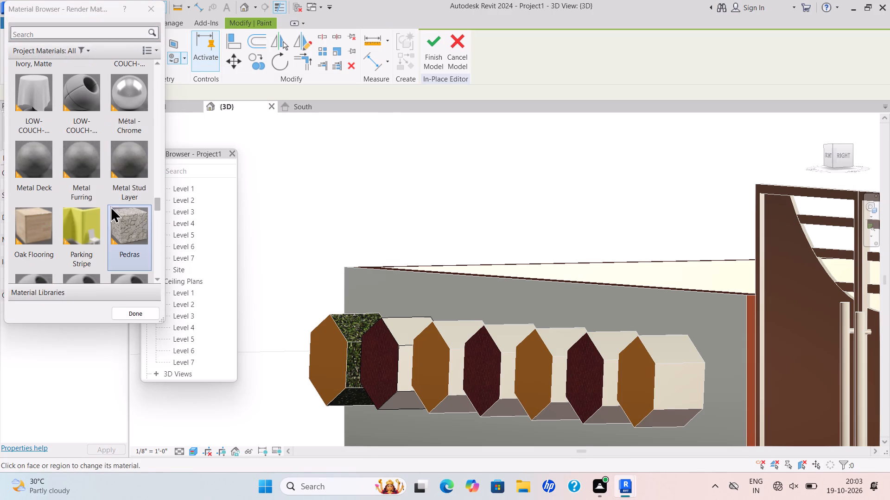
scroll(97, 227, down, 5)
scroll(95, 227, up, 2)
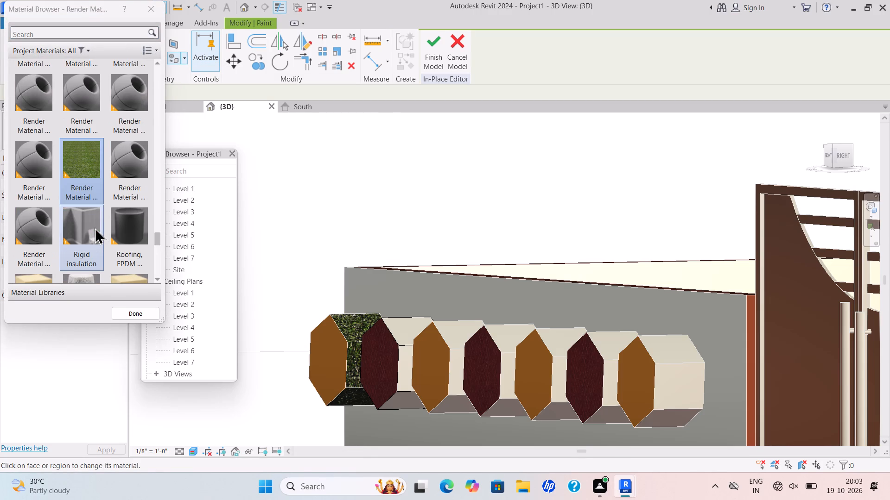
click(89, 181)
scroll(394, 341, up, 4)
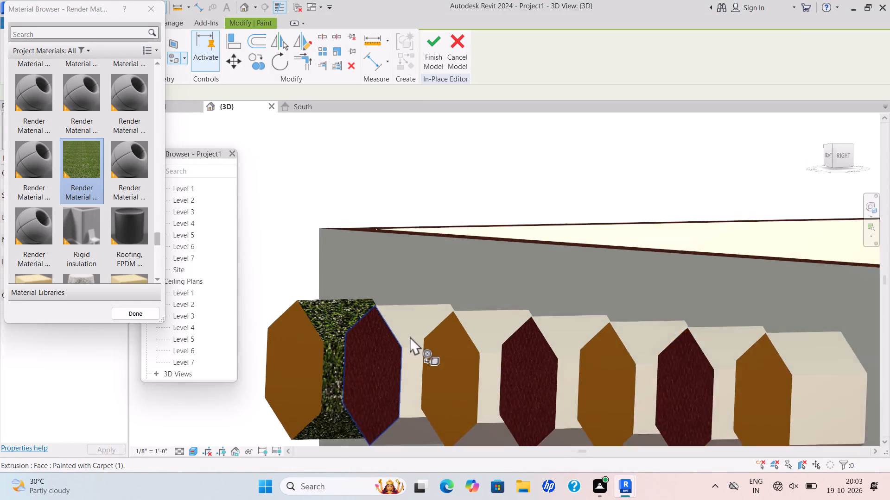
click(413, 336)
click(411, 364)
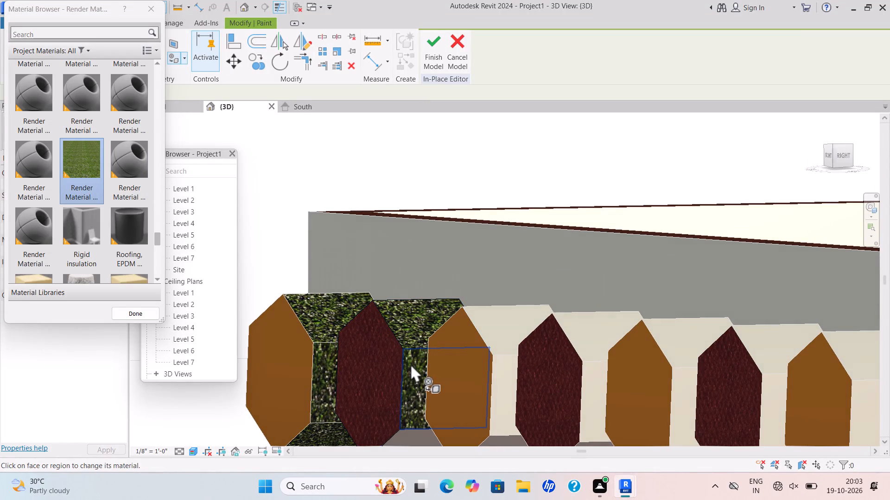
scroll(415, 366, down, 4)
shift+scroll(421, 371, down, 1)
shift+middle_drag(420, 371, 410, 344)
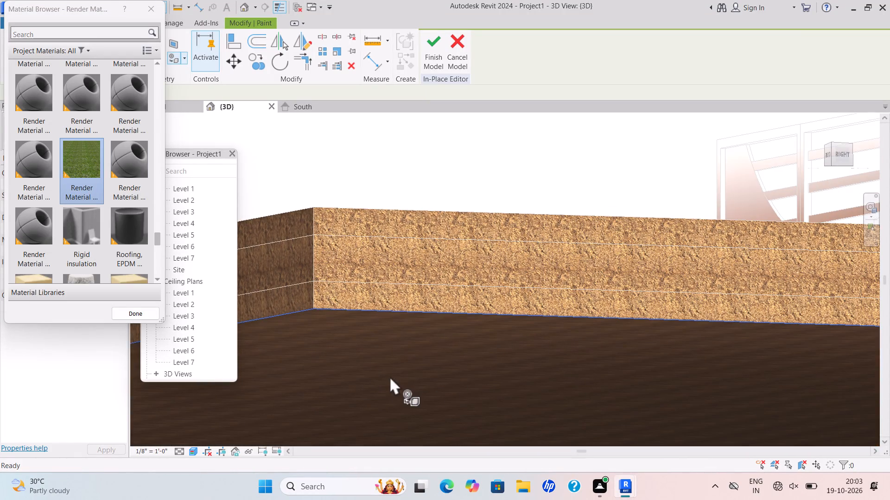
middle_drag(389, 387, 396, 440)
shift+scroll(396, 440, down, 2)
scroll(405, 388, up, 1)
middle_drag(402, 388, 410, 333)
scroll(404, 366, up, 4)
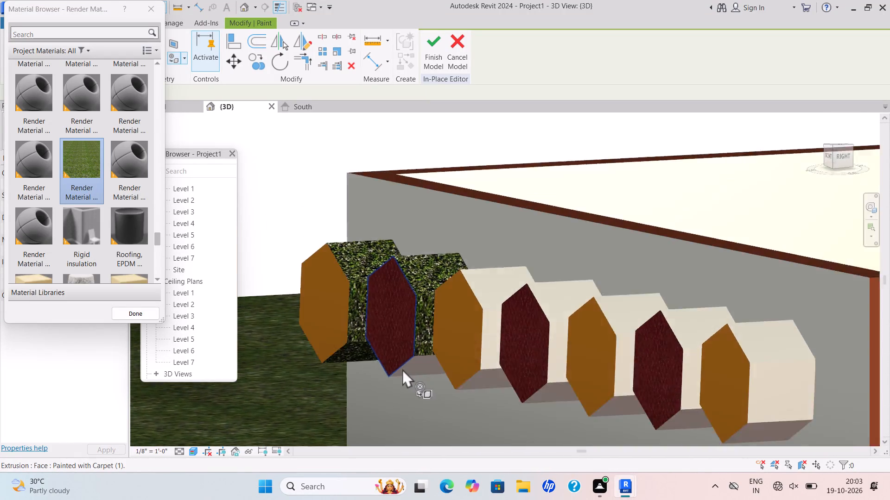
scroll(402, 369, up, 1)
click(416, 369)
Paint the second hexagon's upper, vertical and lower west side faces with Render Material 41-165 and finish its in-place model.
scroll(417, 369, down, 4)
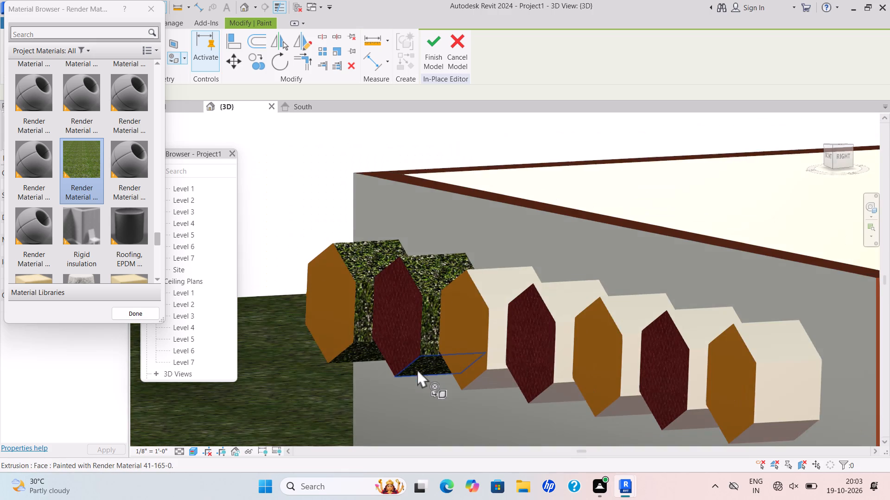
shift+middle_drag(417, 369, 466, 381)
shift+scroll(466, 381, down, 3)
scroll(496, 359, down, 3)
shift+middle_drag(496, 366, 516, 376)
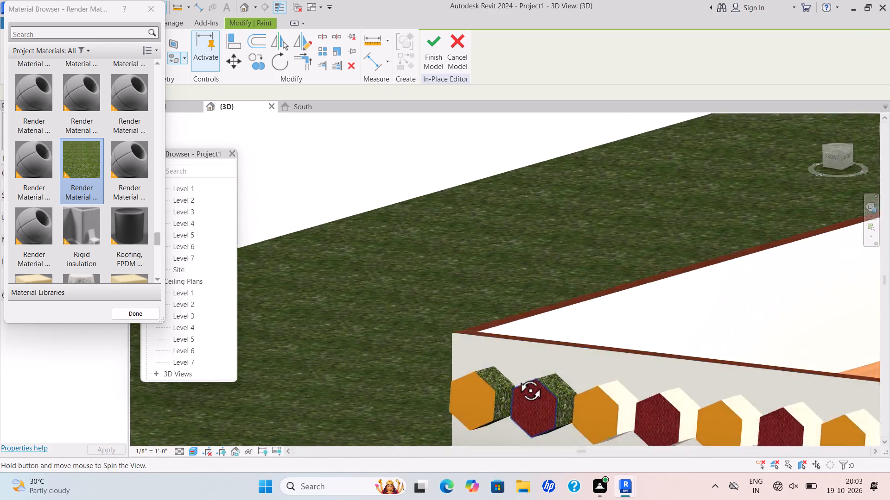
shift+middle_drag(516, 376, 546, 373)
shift+scroll(527, 377, down, 4)
scroll(615, 362, down, 5)
middle_drag(616, 364, 491, 277)
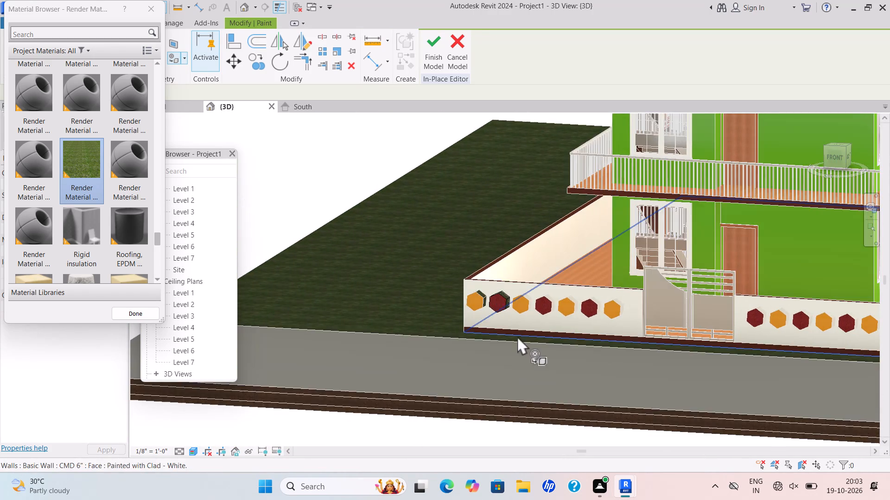
shift+middle_drag(516, 337, 595, 358)
scroll(604, 352, down, 1)
scroll(658, 327, up, 13)
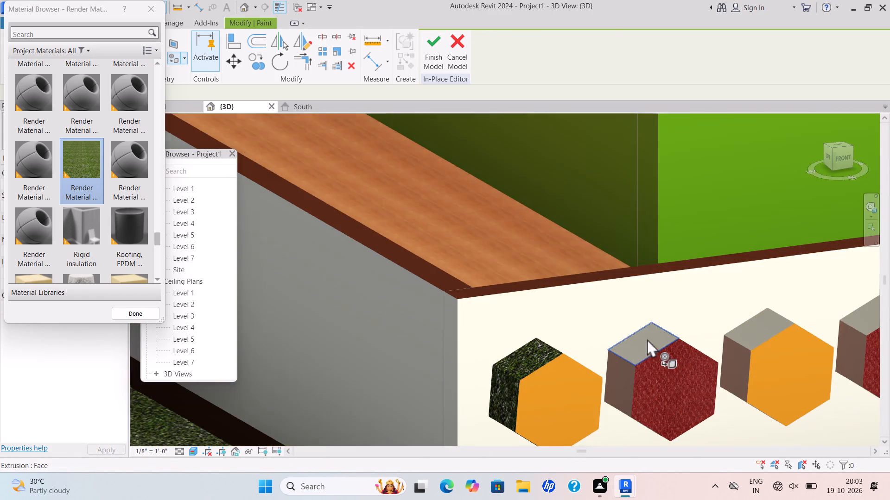
click(645, 350)
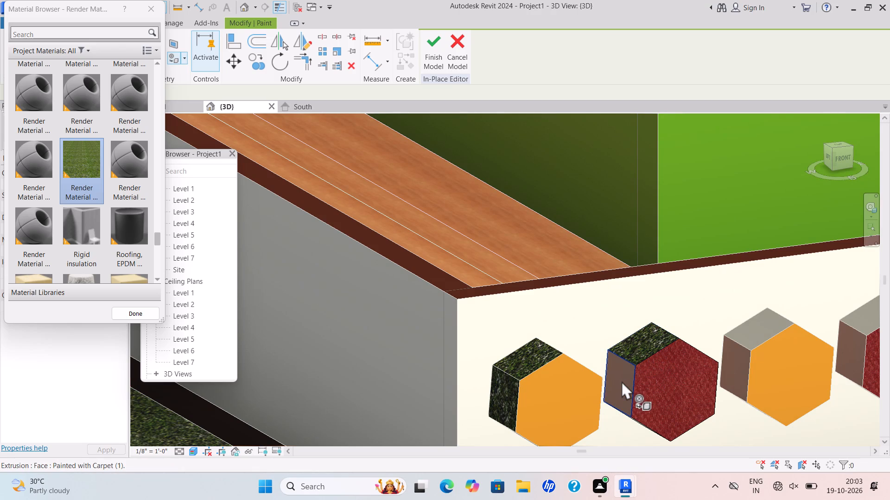
click(622, 381)
scroll(618, 383, down, 6)
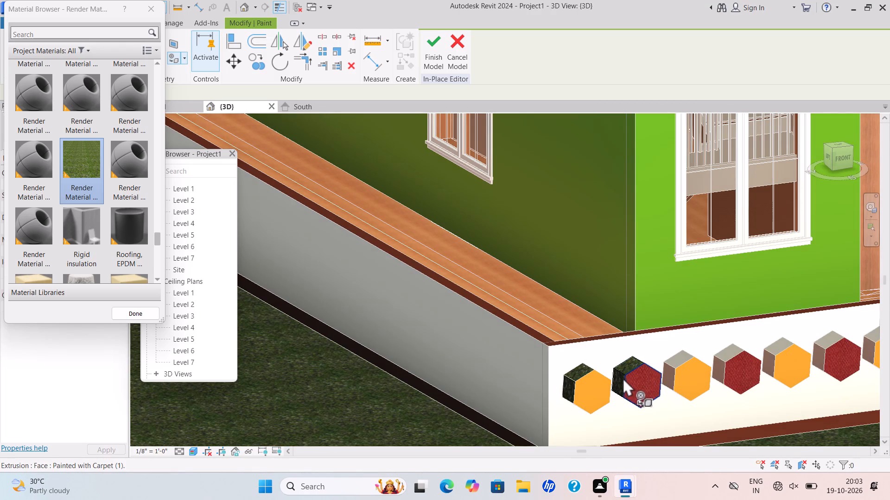
shift+middle_drag(622, 378, 629, 325)
scroll(628, 326, up, 9)
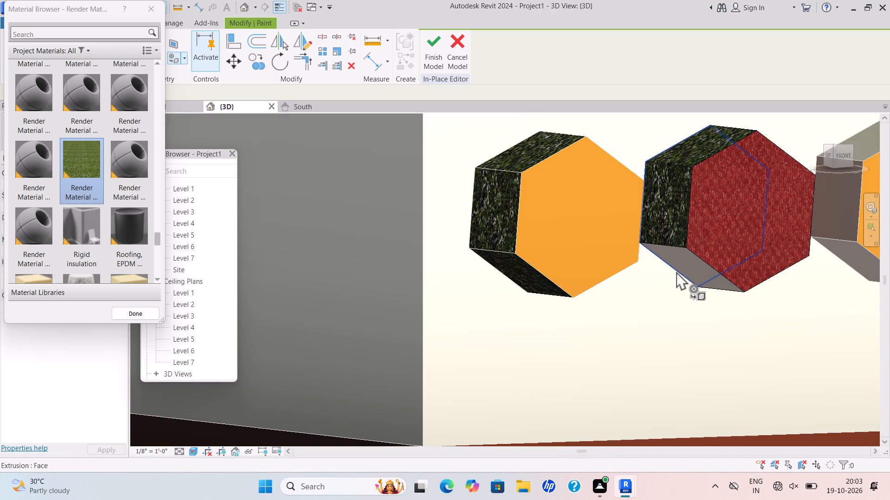
click(691, 264)
scroll(679, 282, down, 7)
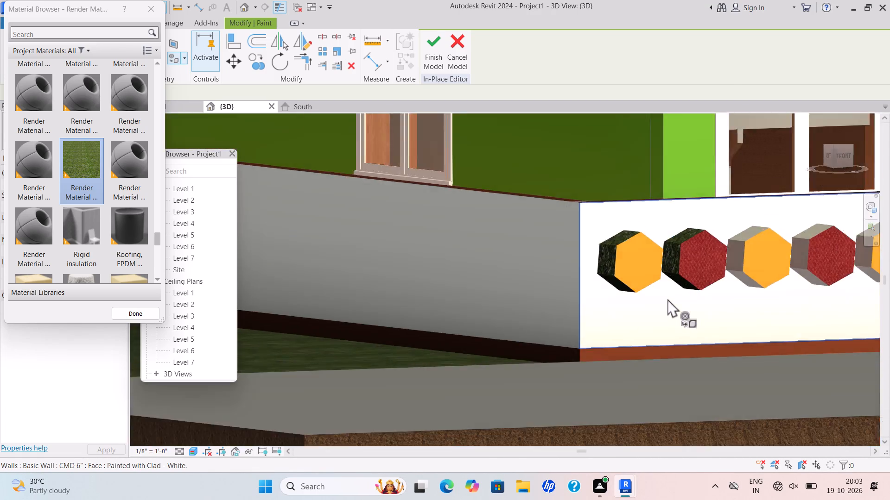
scroll(667, 299, down, 11)
middle_drag(647, 318, 543, 351)
scroll(568, 329, down, 3)
middle_drag(561, 341, 533, 364)
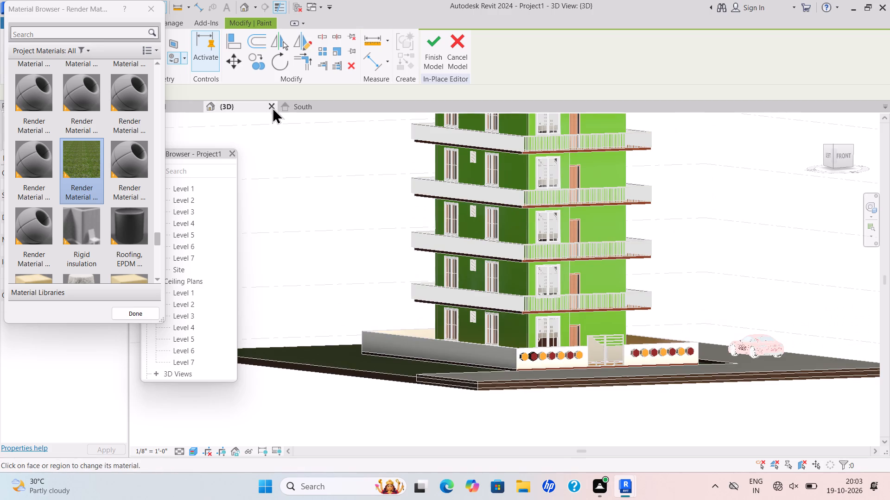
scroll(489, 233, down, 4)
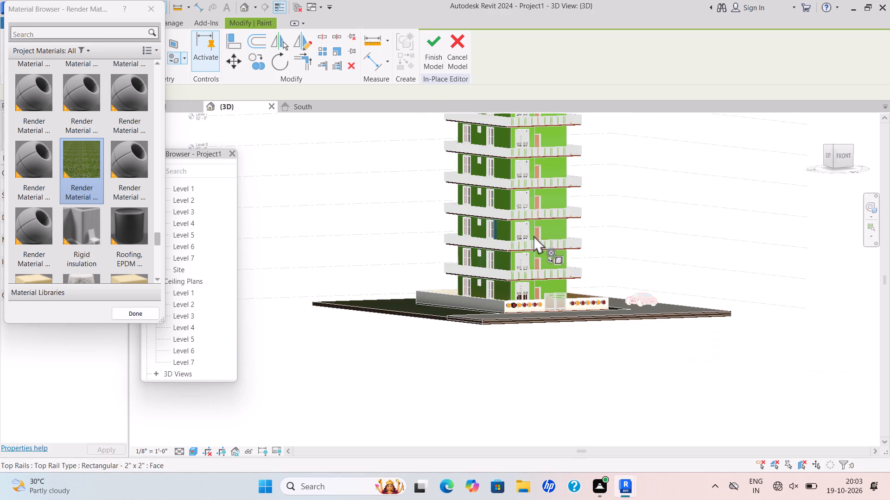
scroll(544, 180, down, 2)
middle_drag(547, 189, 534, 230)
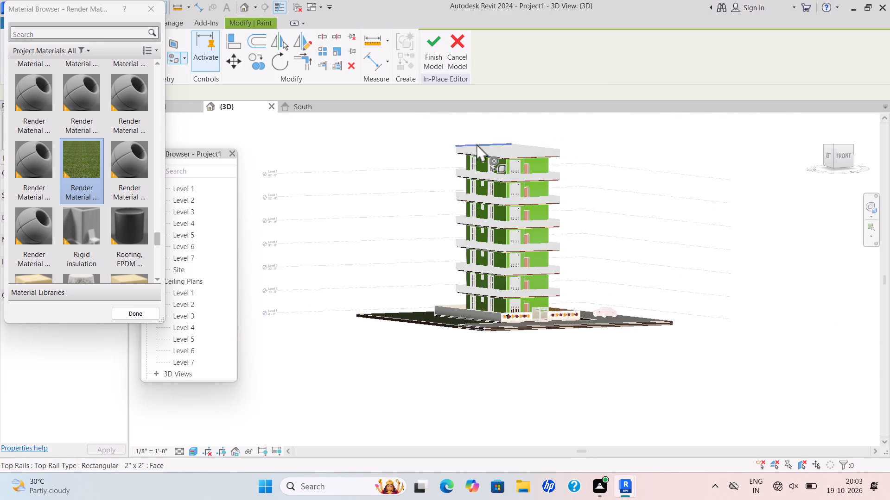
click(439, 50)
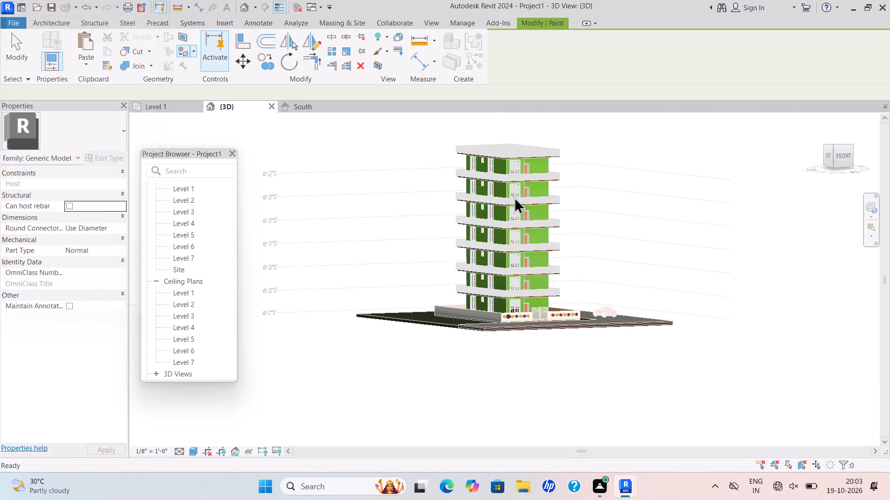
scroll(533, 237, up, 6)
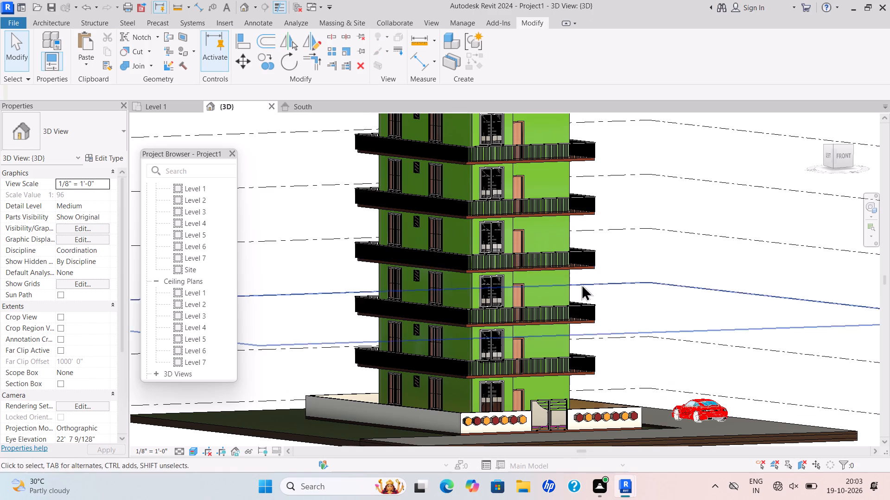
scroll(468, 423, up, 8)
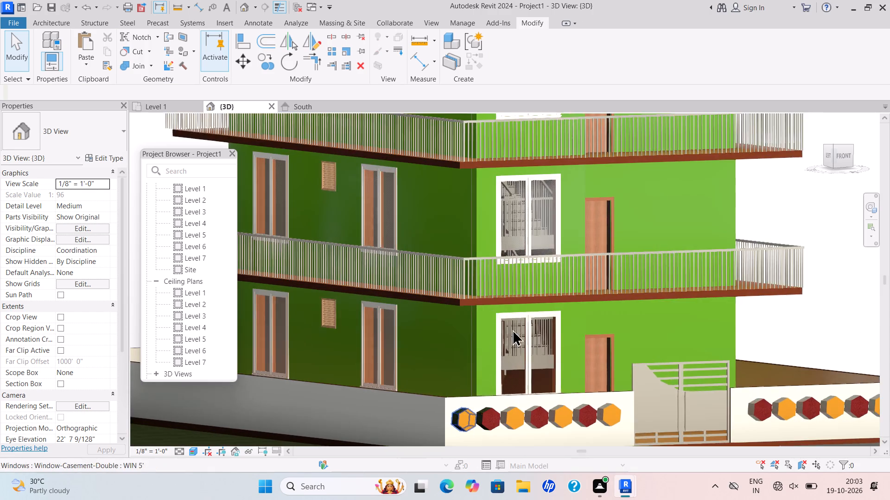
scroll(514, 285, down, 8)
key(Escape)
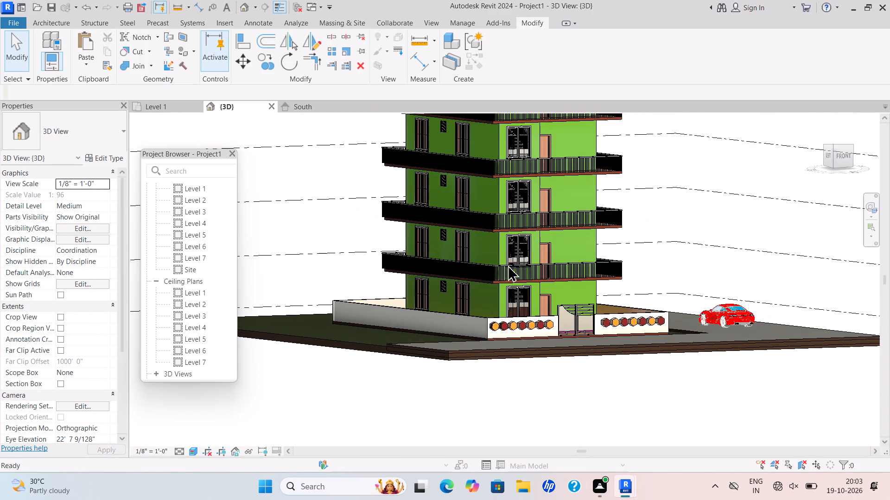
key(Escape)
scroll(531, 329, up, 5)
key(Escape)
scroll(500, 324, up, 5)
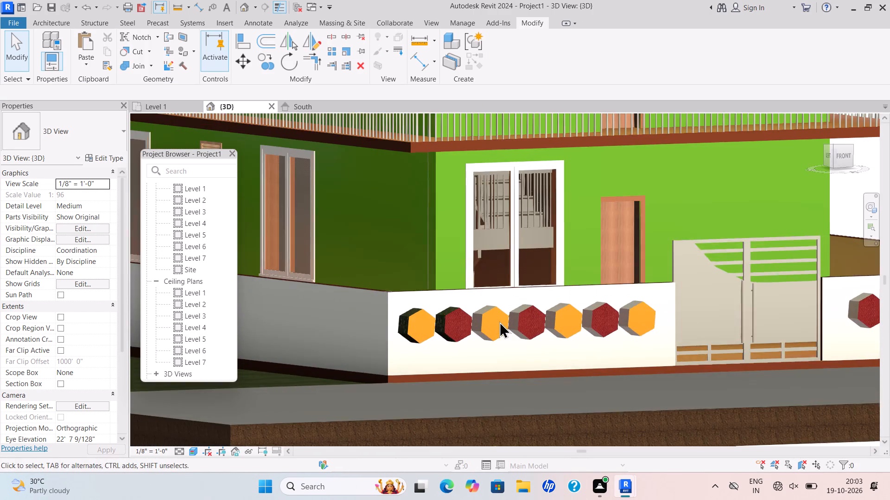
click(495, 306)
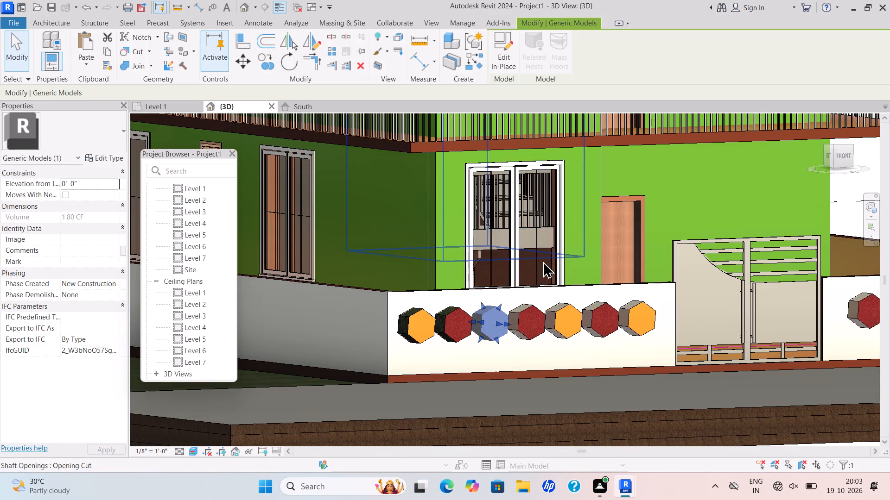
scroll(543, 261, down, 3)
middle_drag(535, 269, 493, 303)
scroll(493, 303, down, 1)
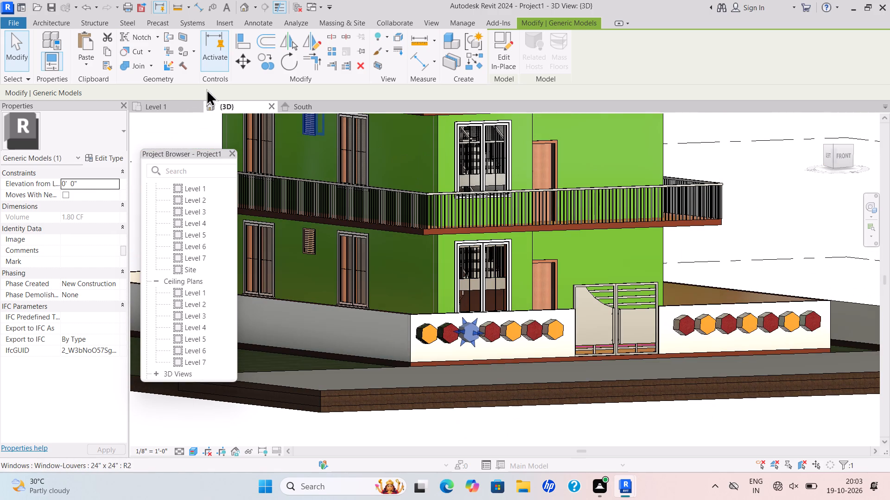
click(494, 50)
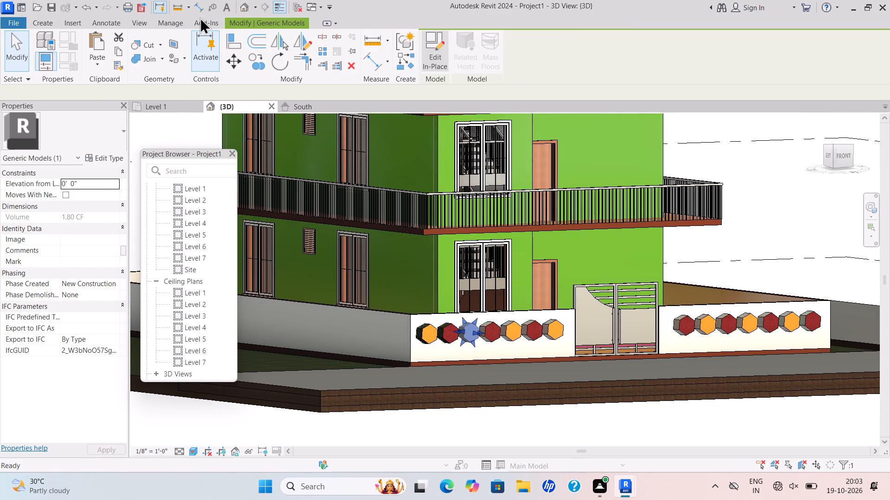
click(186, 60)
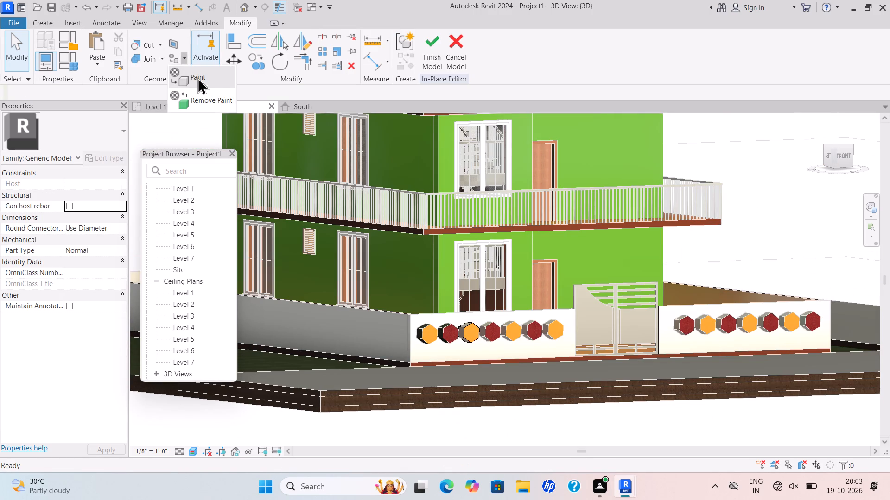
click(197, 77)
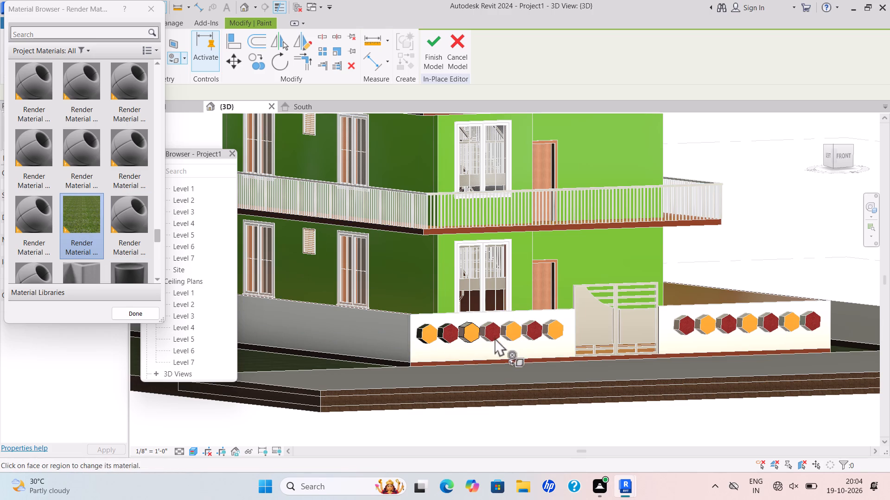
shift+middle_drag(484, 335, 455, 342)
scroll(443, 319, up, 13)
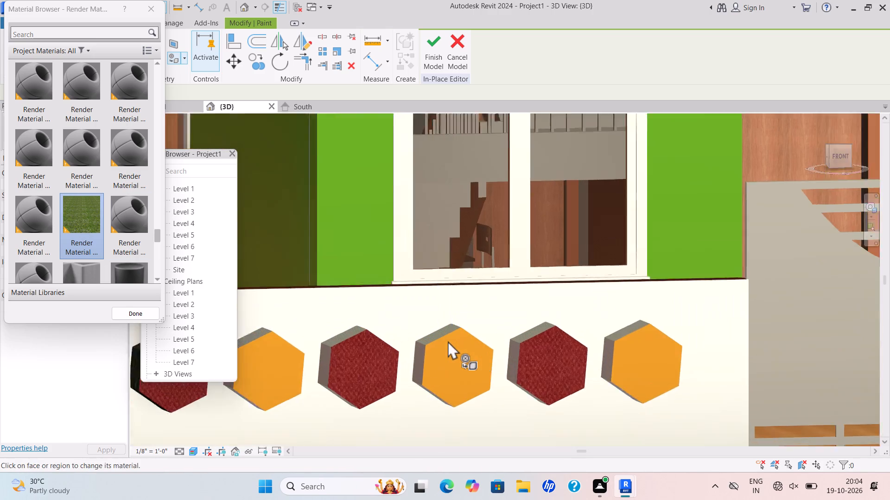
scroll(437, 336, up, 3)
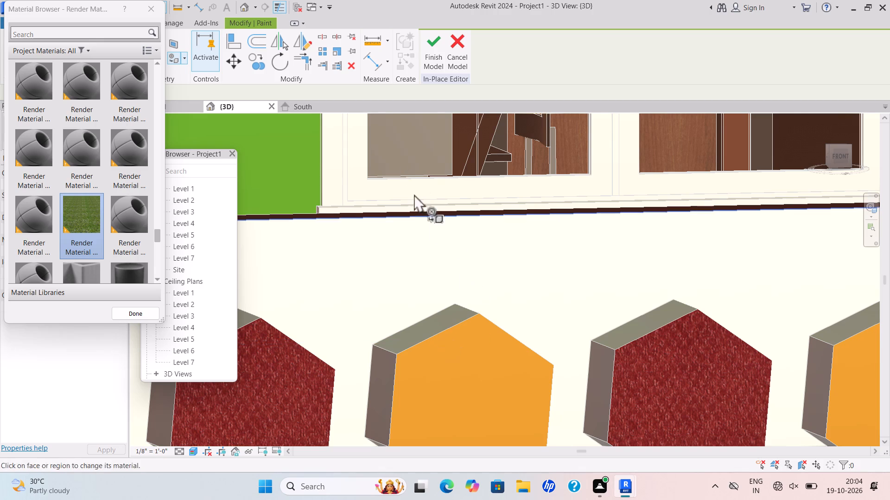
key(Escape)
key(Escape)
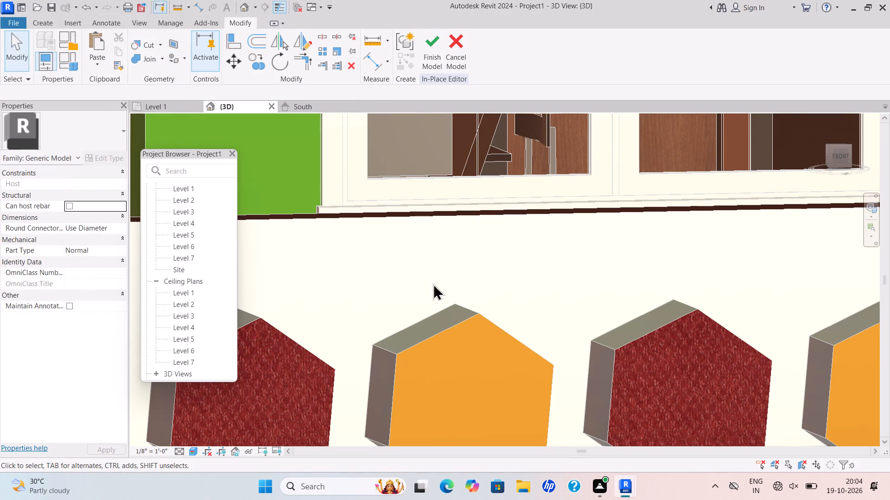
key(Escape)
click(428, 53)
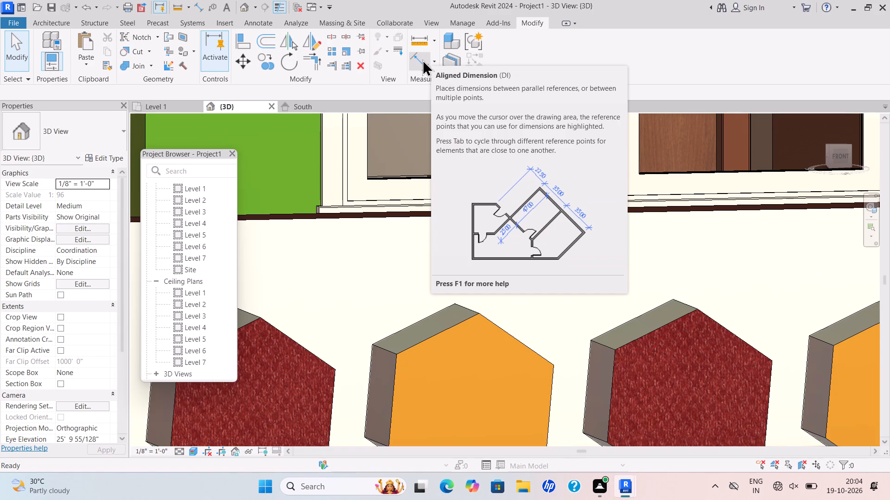
Edit the fifth hexagon from the west end in place and paint its upper, vertical and lower west side faces with Render Material 41-165-0.
click(436, 339)
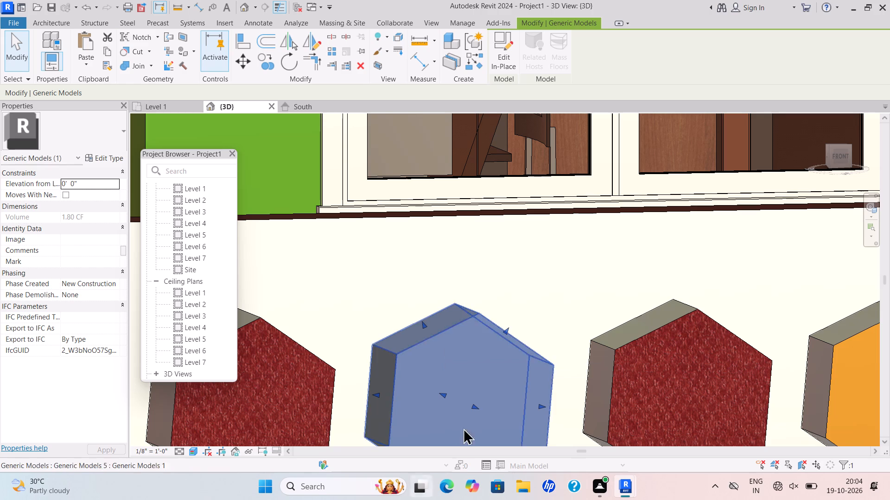
click(499, 46)
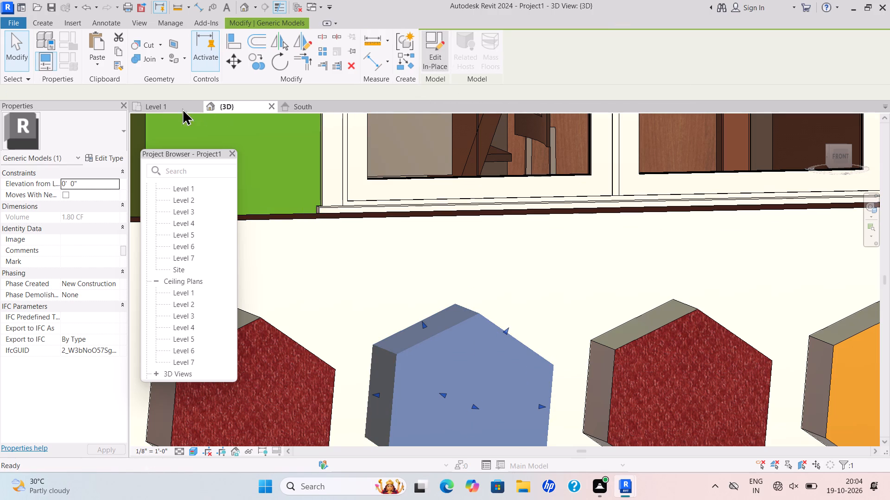
click(186, 59)
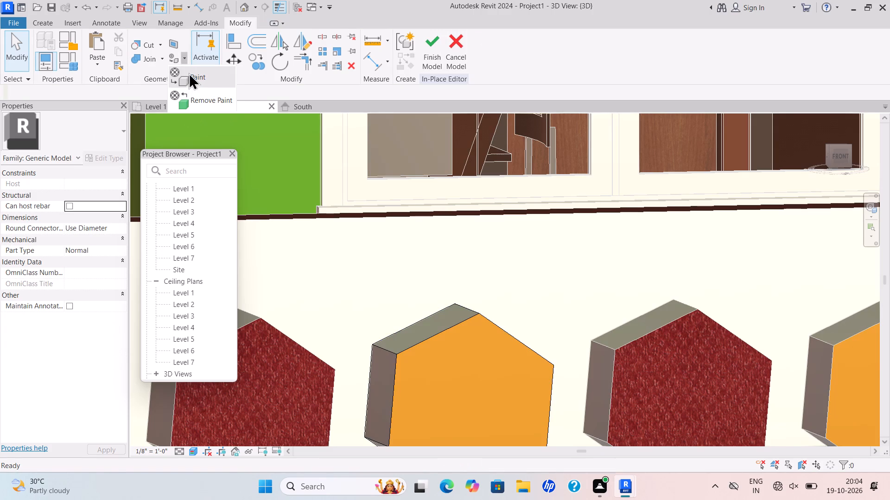
click(188, 76)
click(94, 175)
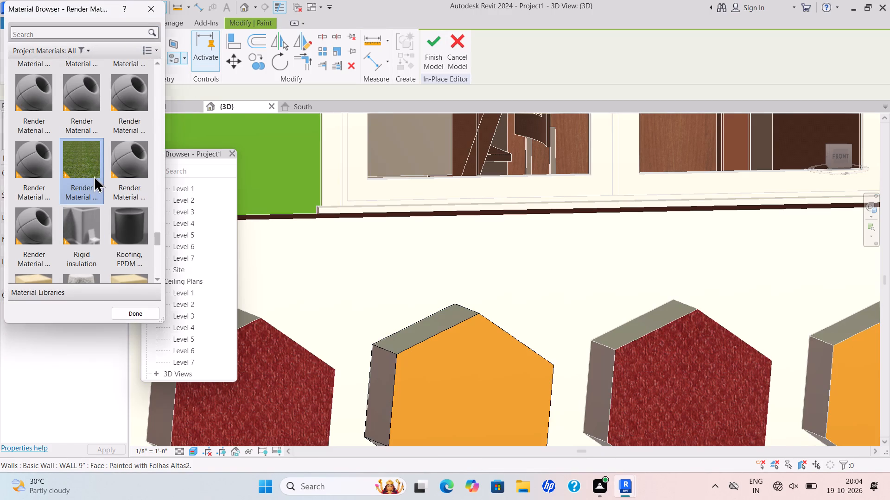
scroll(420, 329, up, 4)
click(422, 330)
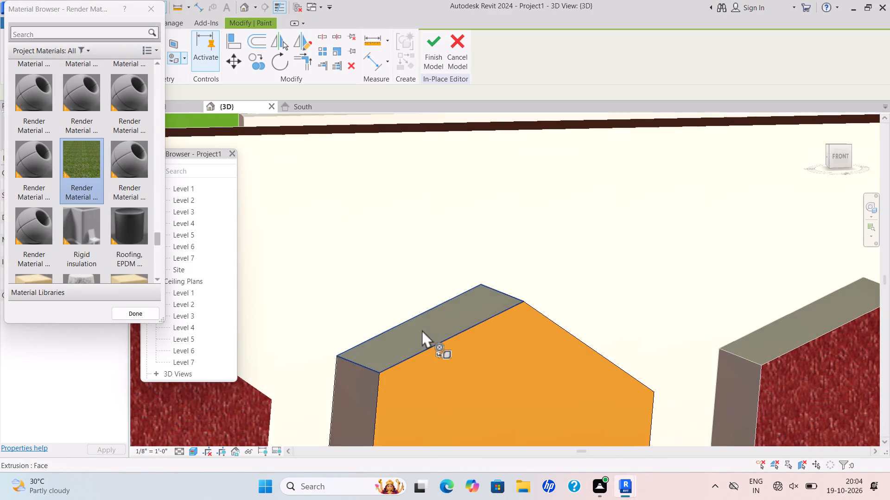
scroll(408, 356, down, 4)
middle_drag(407, 357, 418, 333)
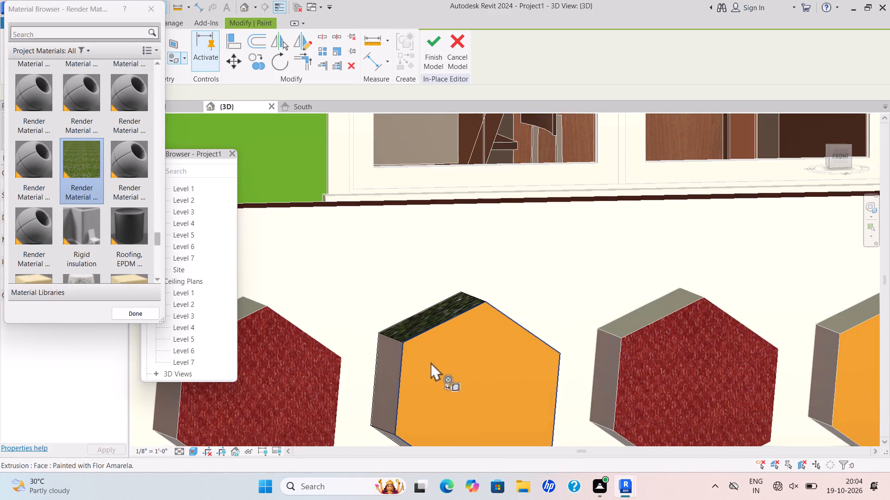
shift+middle_drag(431, 363, 444, 363)
shift+scroll(443, 364, down, 1)
scroll(470, 343, down, 1)
middle_drag(470, 343, 380, 277)
scroll(402, 296, down, 3)
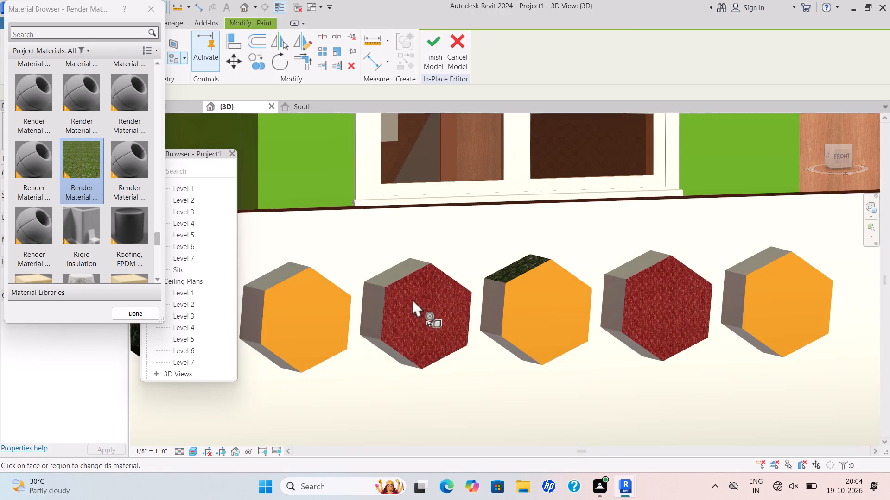
scroll(453, 300, down, 4)
scroll(437, 309, up, 2)
scroll(477, 296, up, 5)
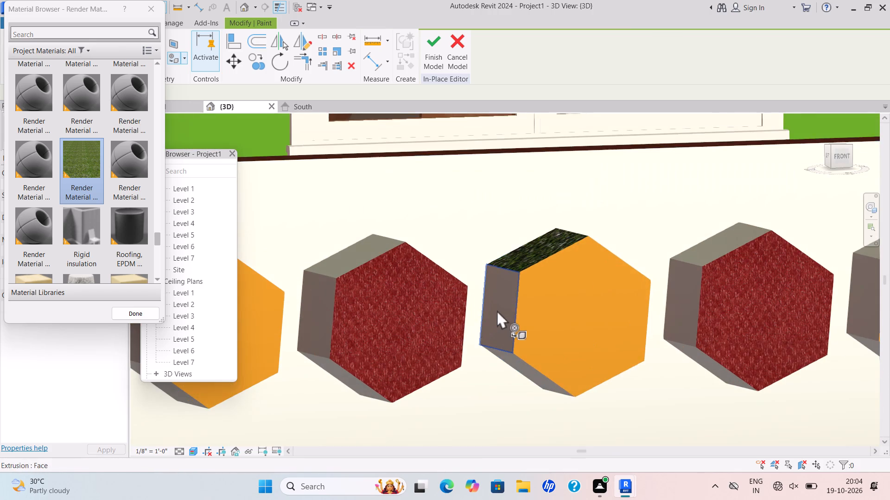
click(497, 311)
scroll(526, 369, up, 3)
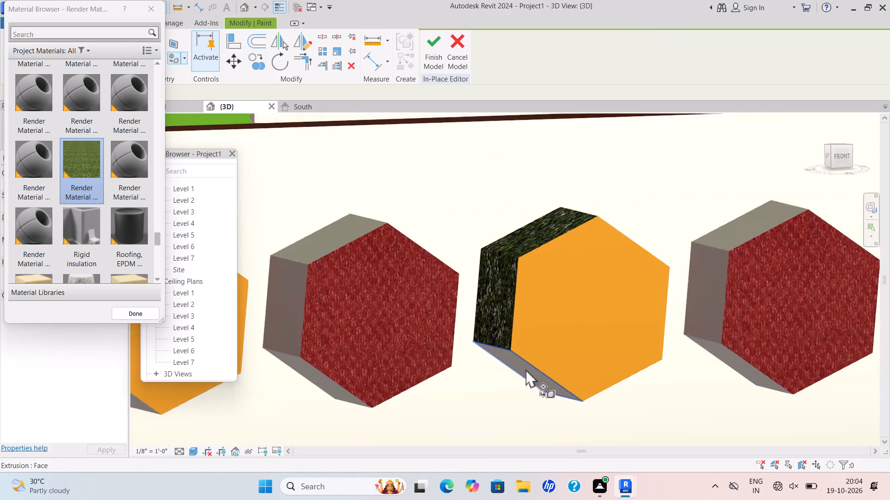
click(526, 369)
Paint the fifth hexagon's upper, vertical and lower east side faces with Render Material 41-165-0 and finish its in-place model.
scroll(522, 367, down, 2)
scroll(561, 362, down, 1)
shift+middle_drag(561, 362, 534, 365)
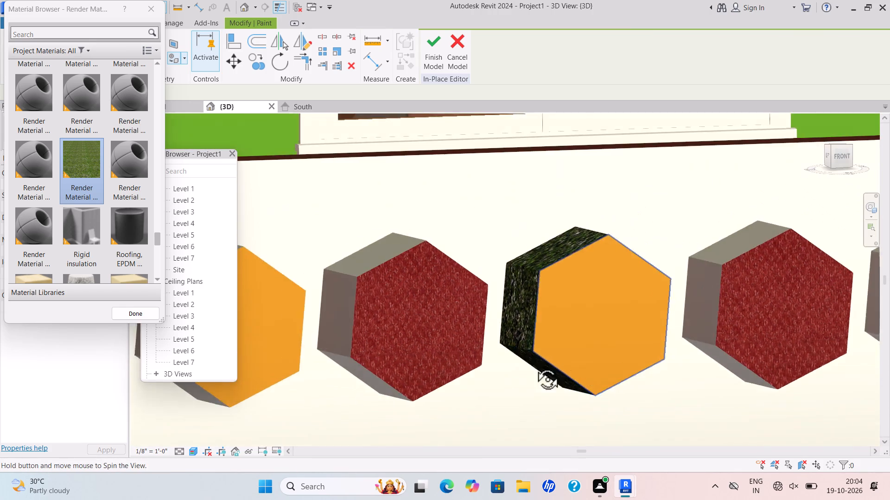
shift+middle_drag(534, 365, 505, 362)
scroll(502, 360, down, 10)
middle_drag(534, 357, 604, 370)
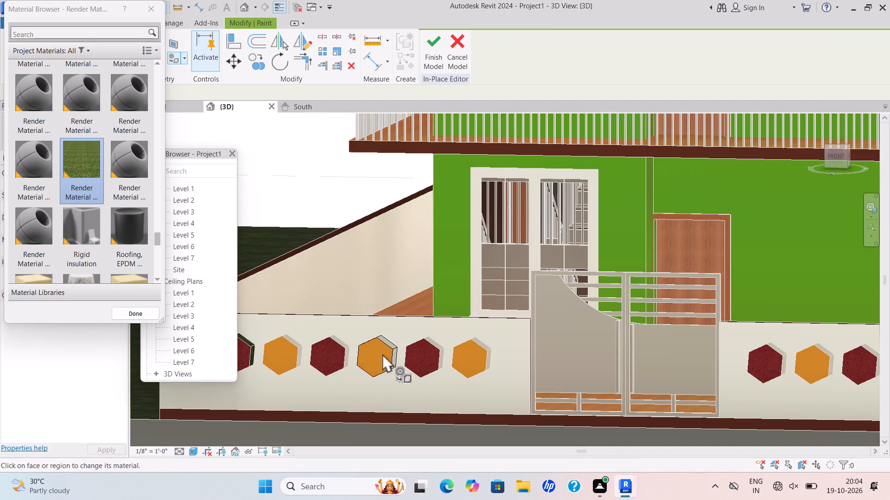
middle_drag(351, 344, 409, 360)
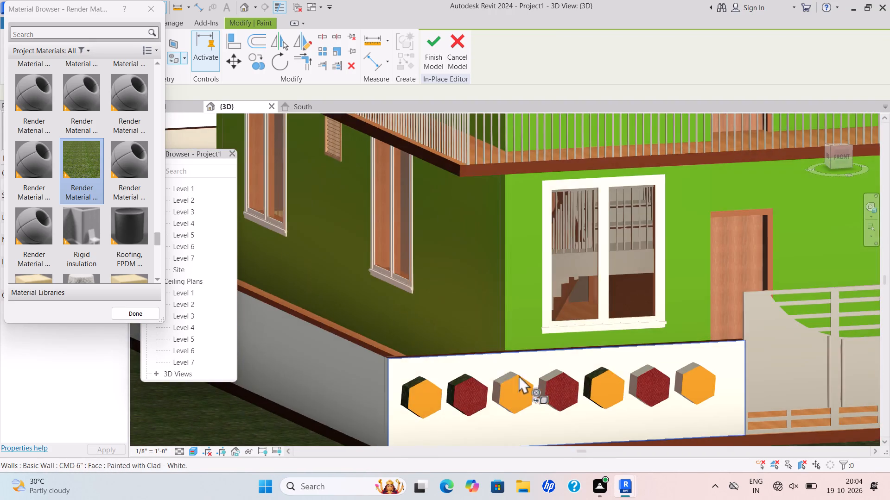
middle_drag(578, 395, 506, 374)
scroll(327, 320, up, 2)
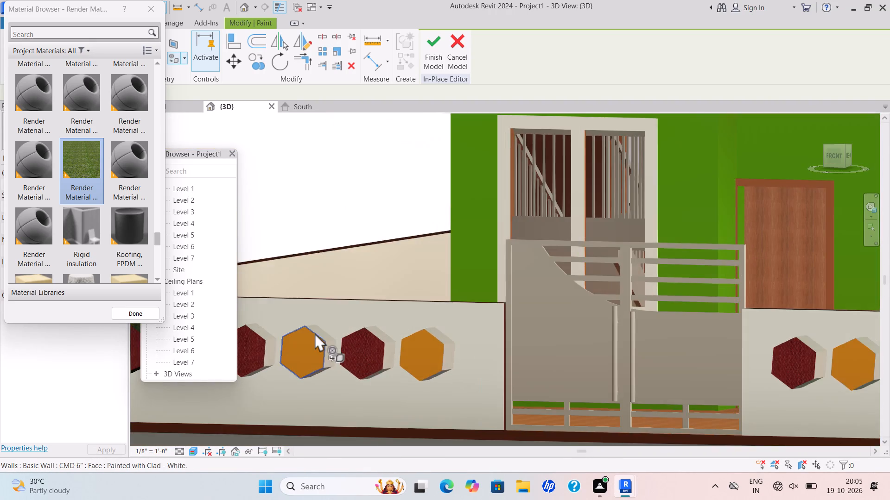
scroll(314, 333, up, 7)
click(330, 335)
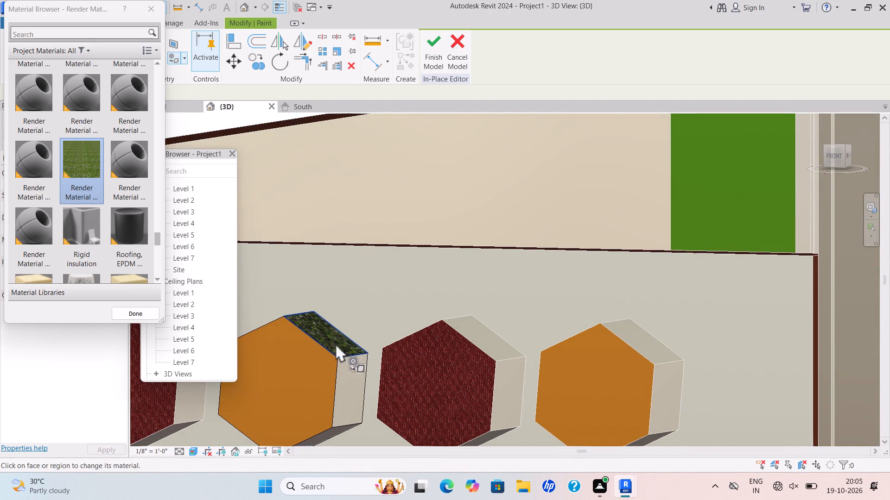
click(346, 378)
scroll(356, 376, down, 4)
middle_drag(355, 369, 371, 327)
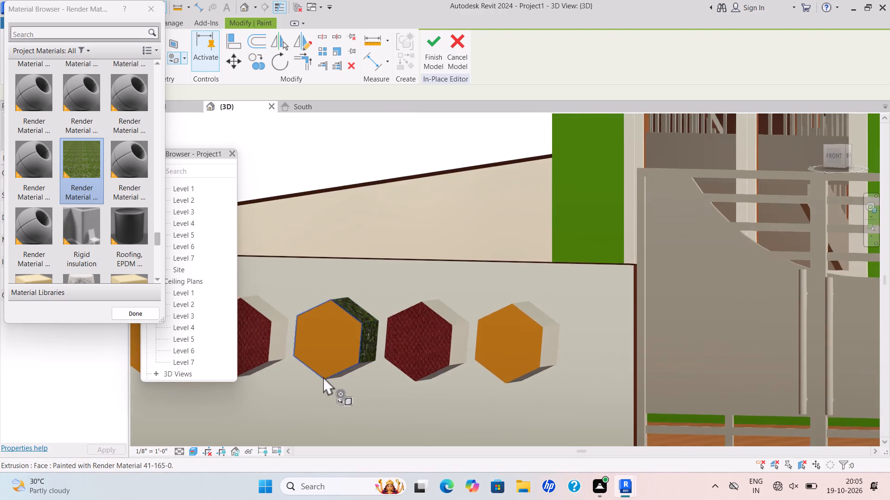
scroll(322, 376, up, 8)
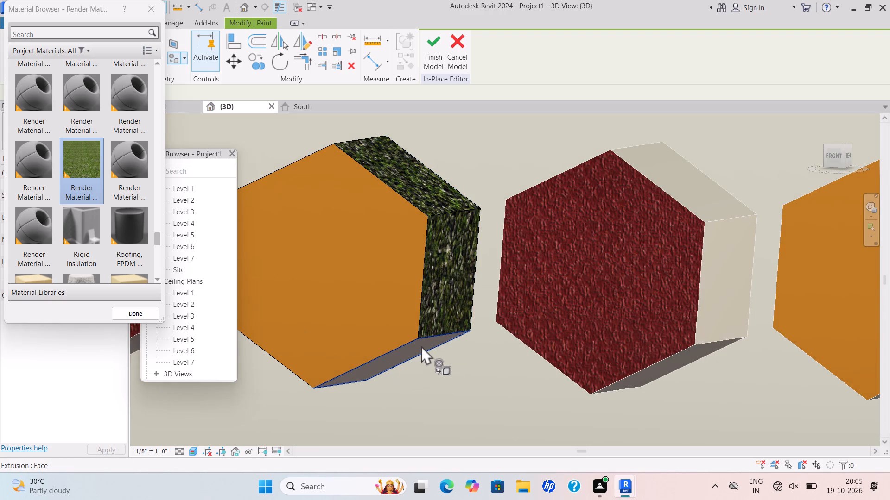
click(423, 342)
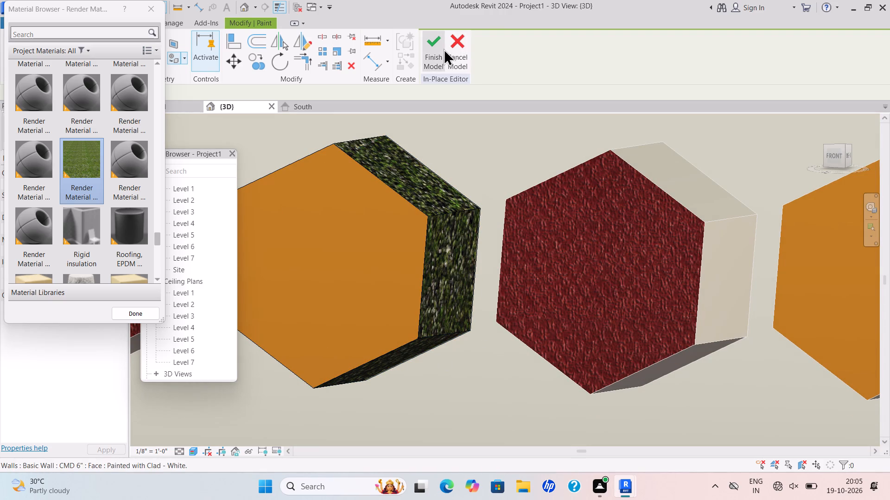
click(437, 48)
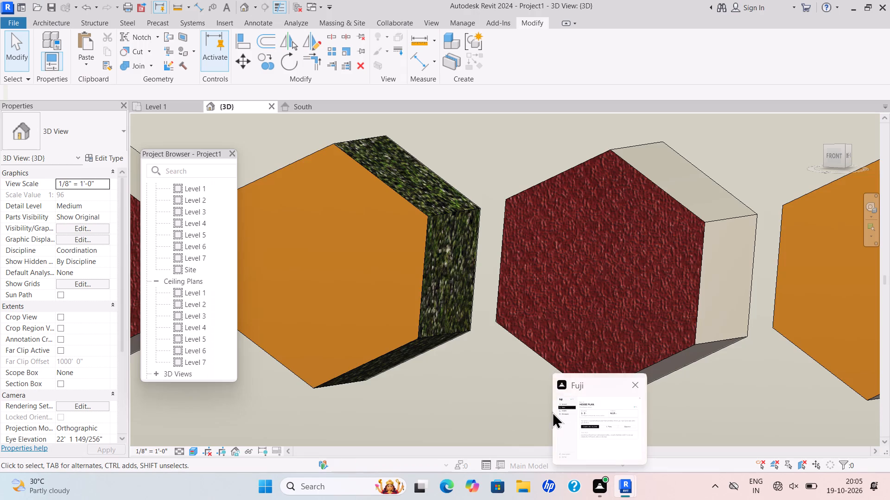
scroll(545, 416, down, 2)
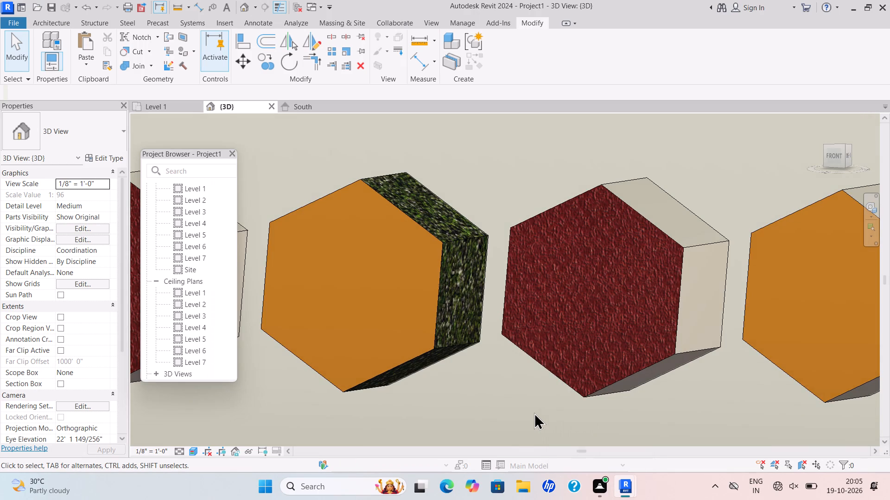
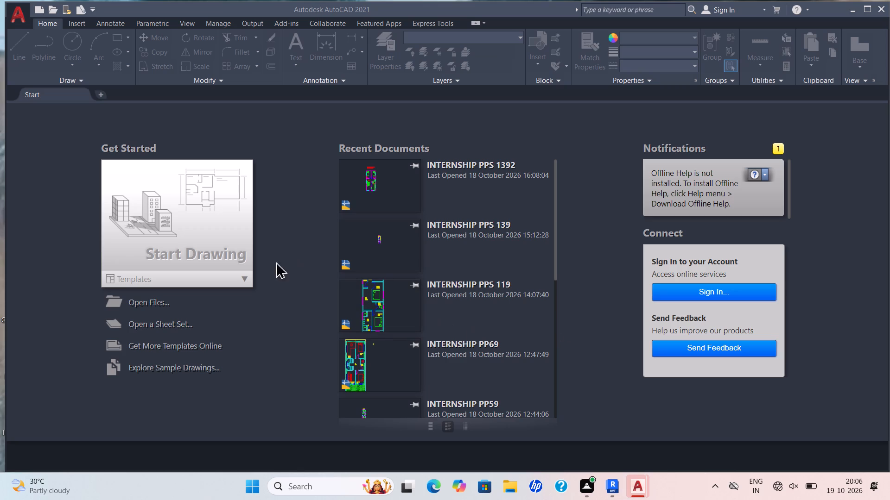
Open the INTERN P49 drawing from the Documents folder and view its ground floor plan.
click(192, 302)
click(159, 306)
click(132, 304)
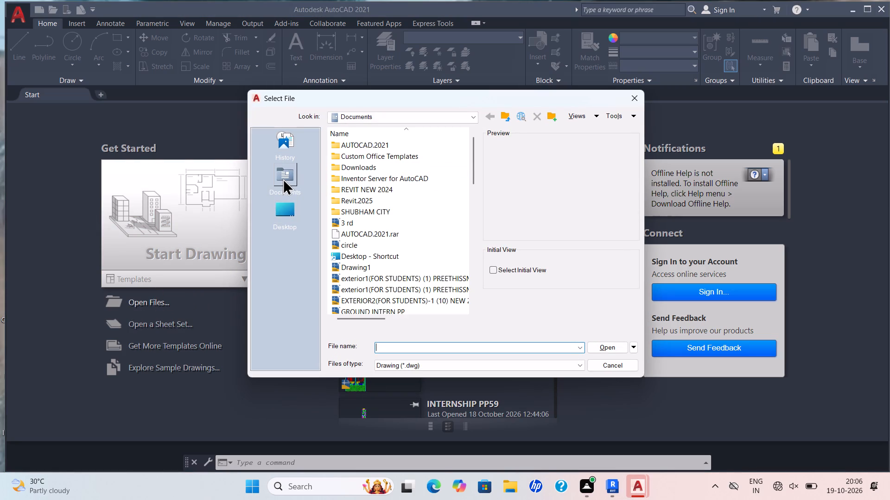
double_click(283, 178)
scroll(381, 241, down, 2)
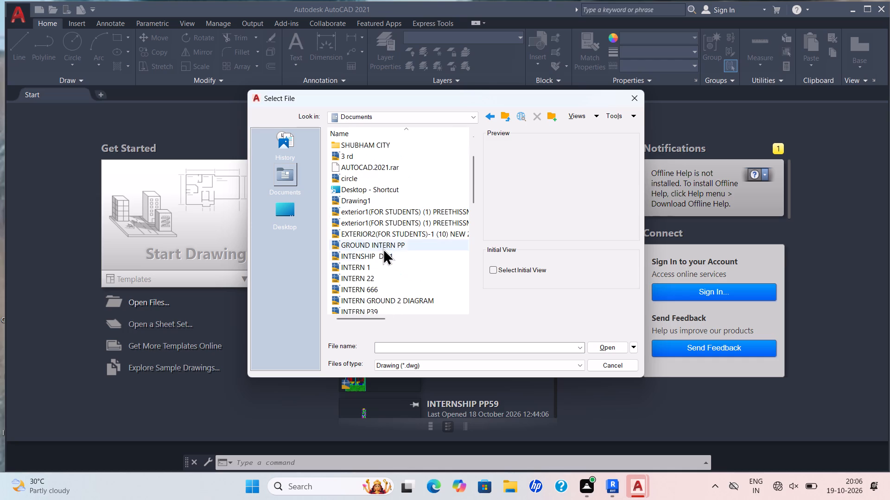
scroll(373, 262, down, 1)
click(368, 285)
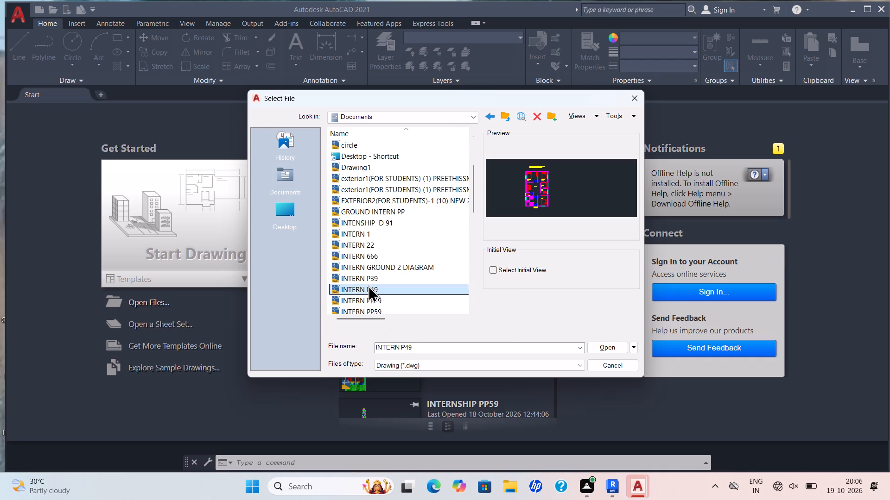
click(607, 345)
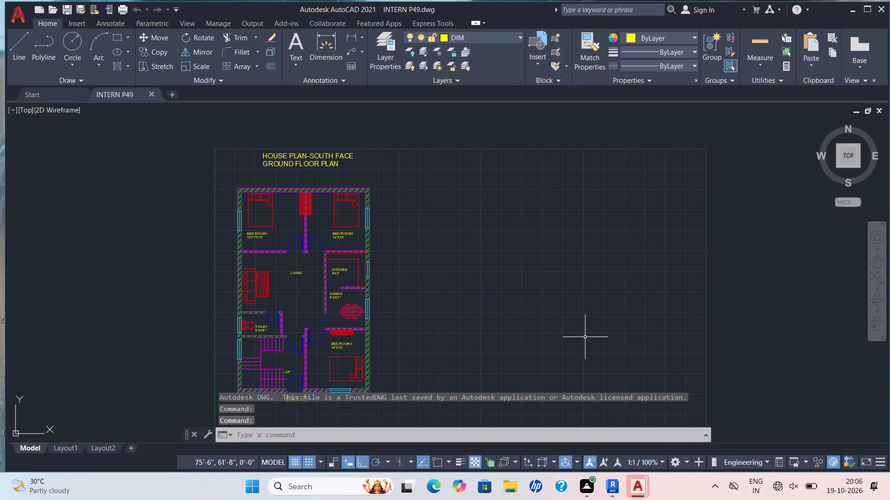
scroll(288, 248, up, 1)
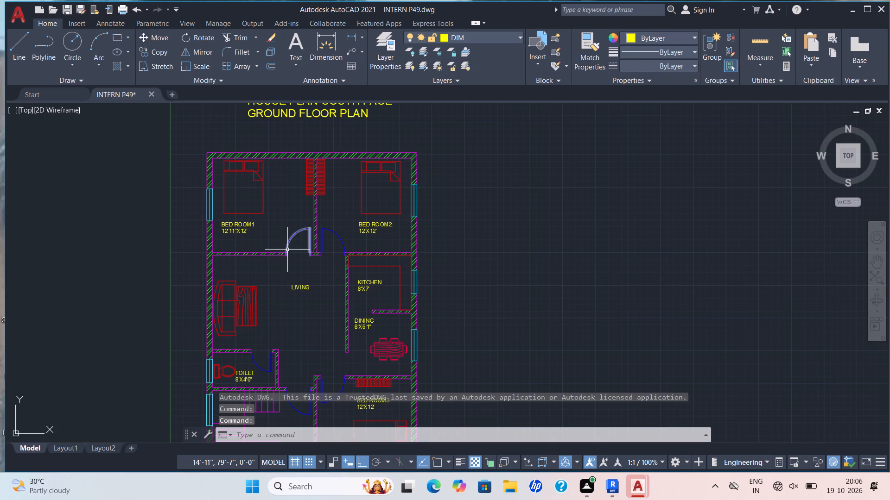
scroll(287, 250, down, 1)
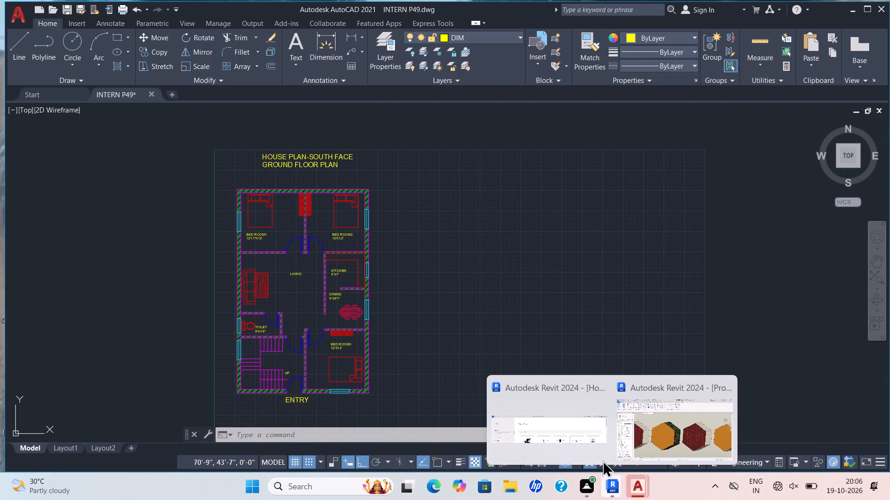
Switch to the Project1 3D view in Revit and close the separate Revit Home window.
click(587, 437)
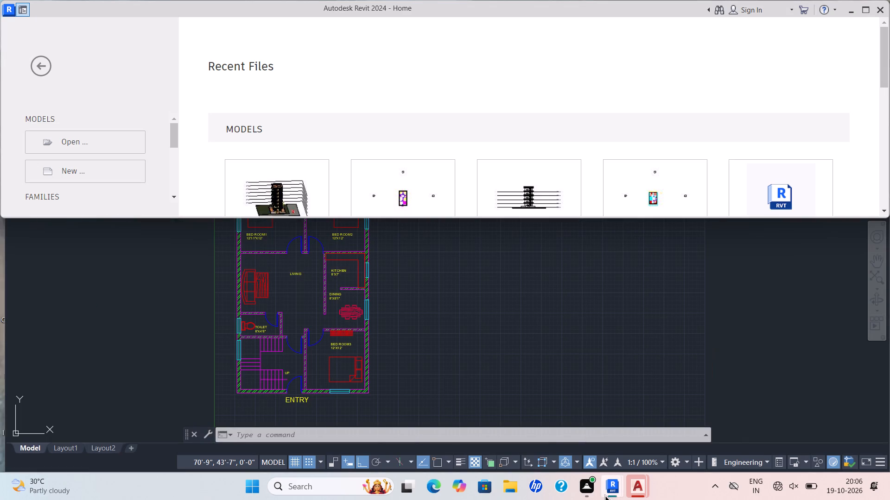
click(677, 443)
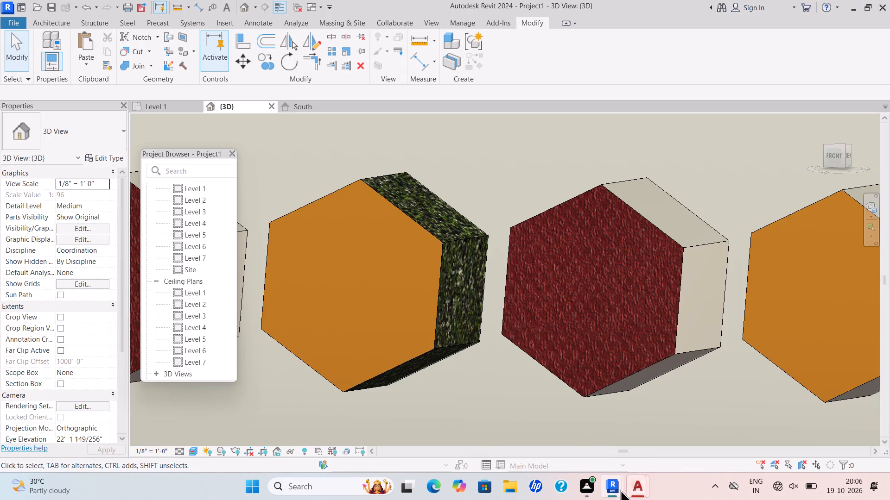
click(603, 382)
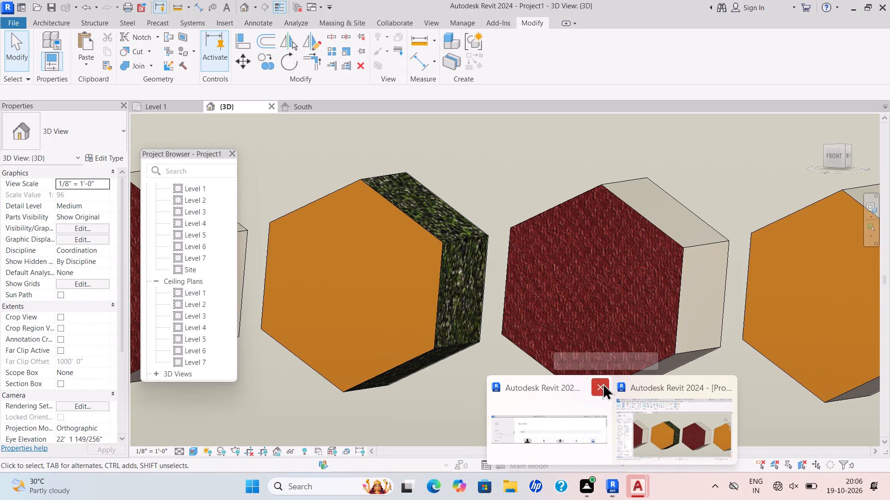
Examine the front of the compound wall, gate, building and surrounding site in the 3D view.
scroll(295, 347, down, 9)
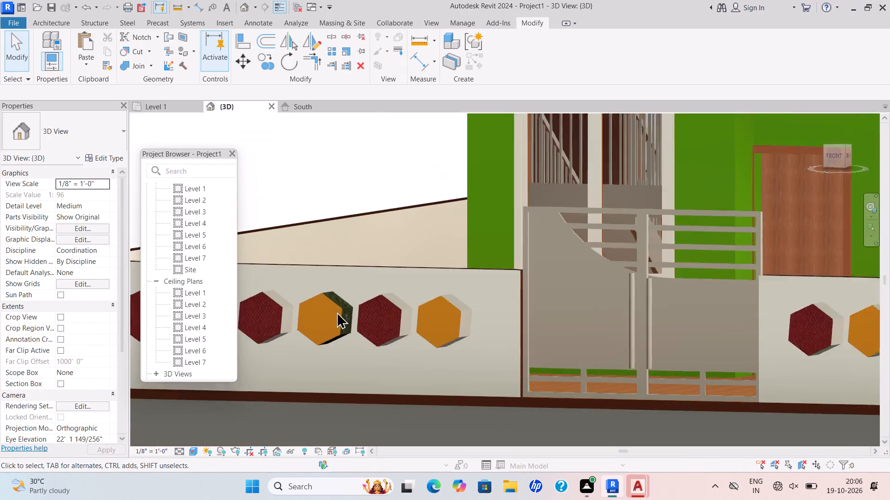
scroll(337, 312, down, 8)
scroll(442, 316, down, 3)
shift+middle_drag(446, 325, 484, 334)
shift+scroll(478, 332, down, 1)
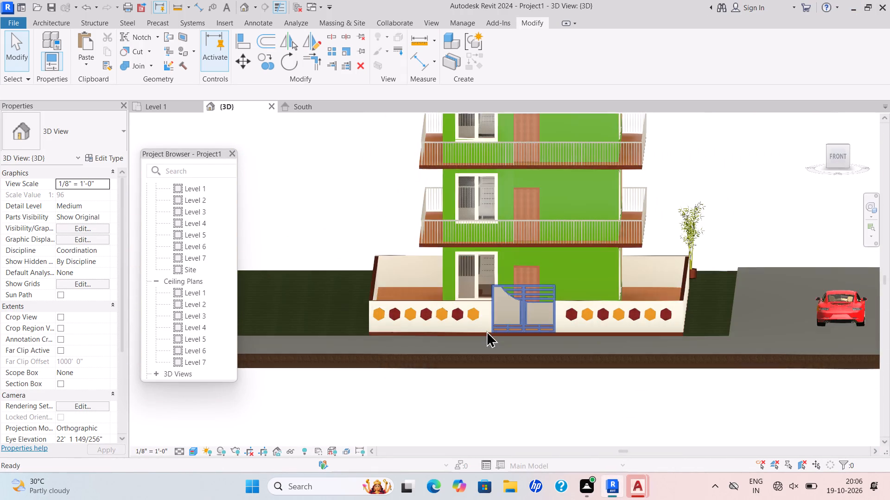
scroll(495, 318, down, 2)
middle_drag(495, 322, 427, 386)
middle_drag(439, 363, 436, 369)
shift+scroll(439, 363, down, 1)
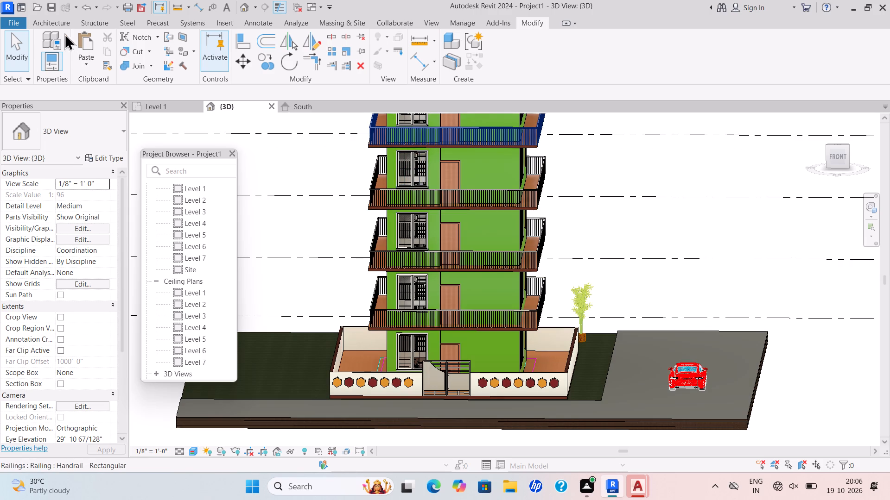
Save the apartment building model as a project file named D1 on the Desktop.
click(52, 24)
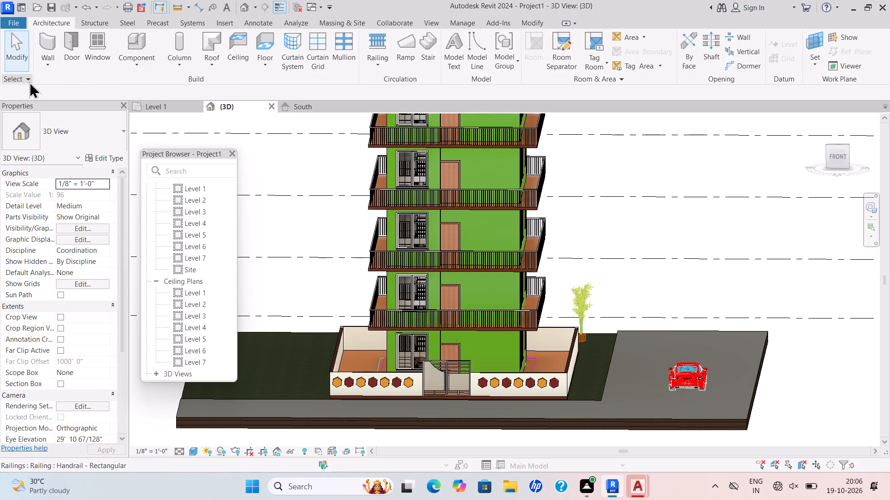
key(Escape)
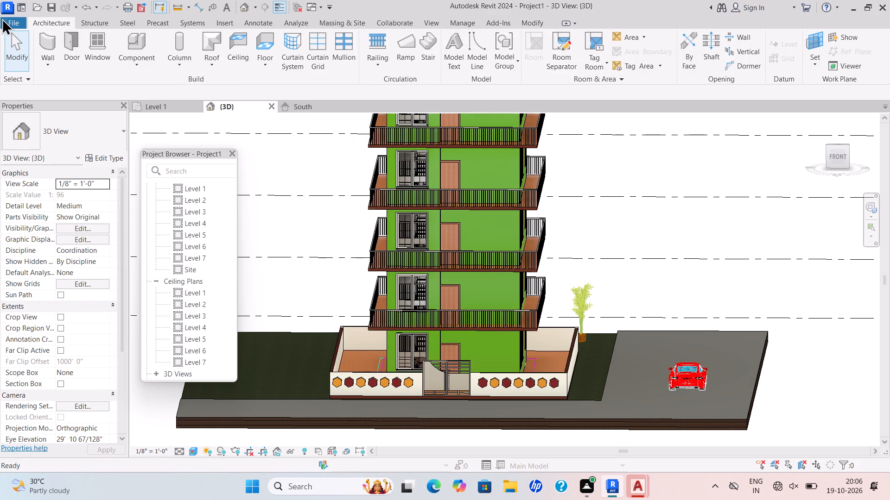
click(7, 17)
click(8, 19)
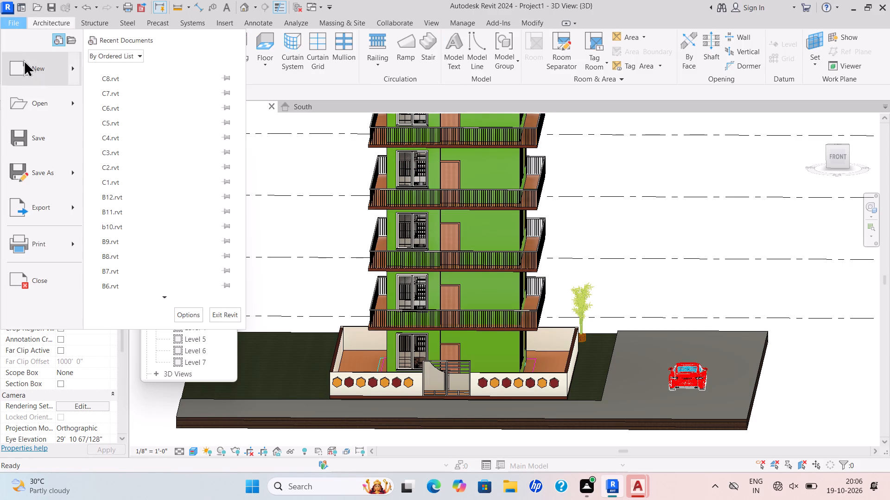
click(37, 166)
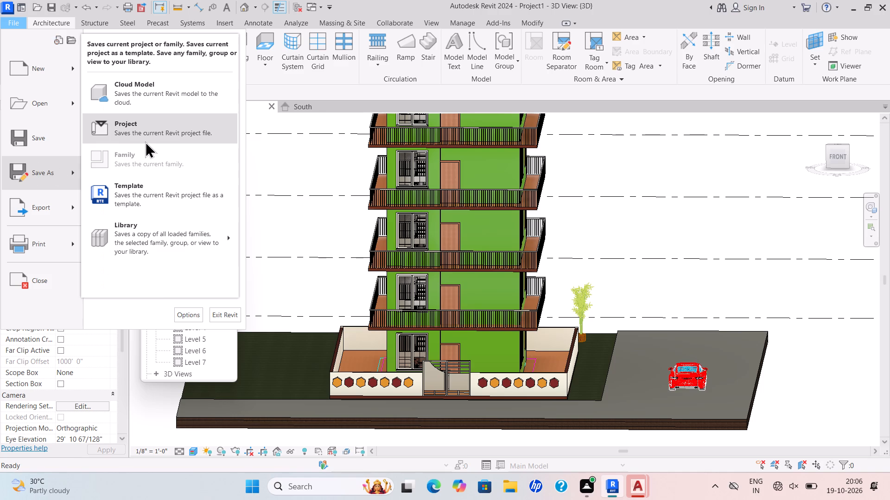
click(148, 138)
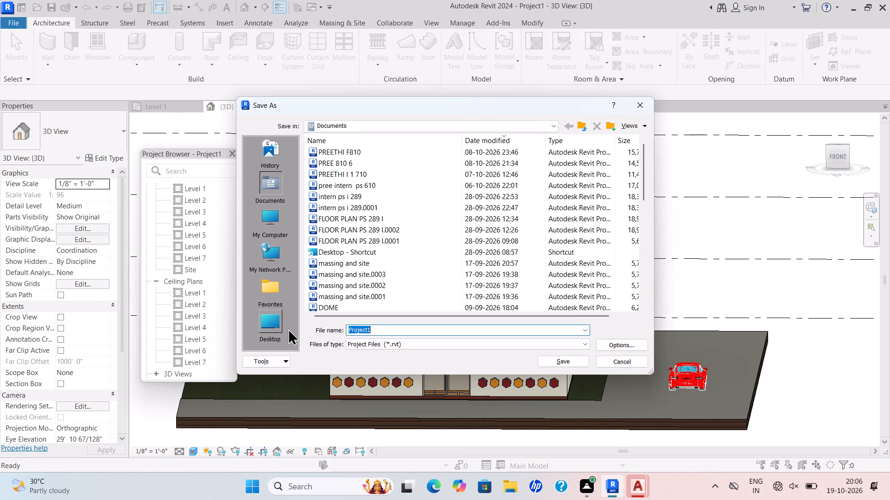
triple_click(280, 332)
click(381, 326)
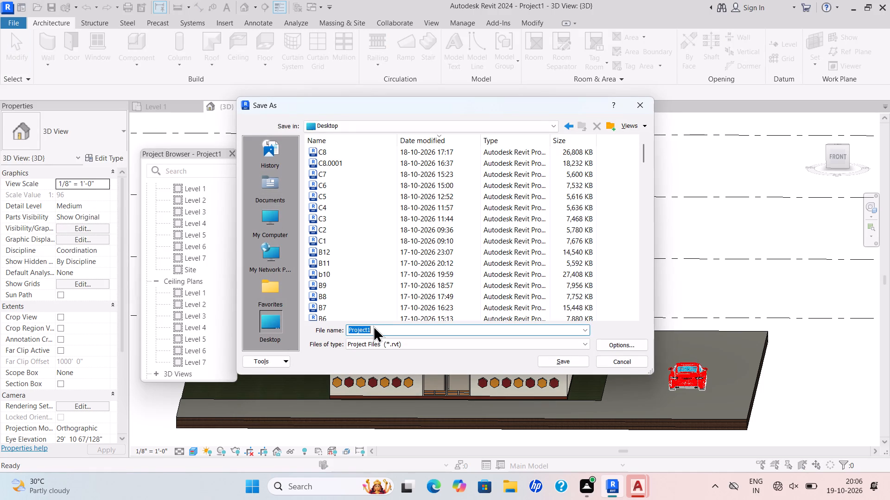
key(BackSpace)
text(D1)
click(576, 360)
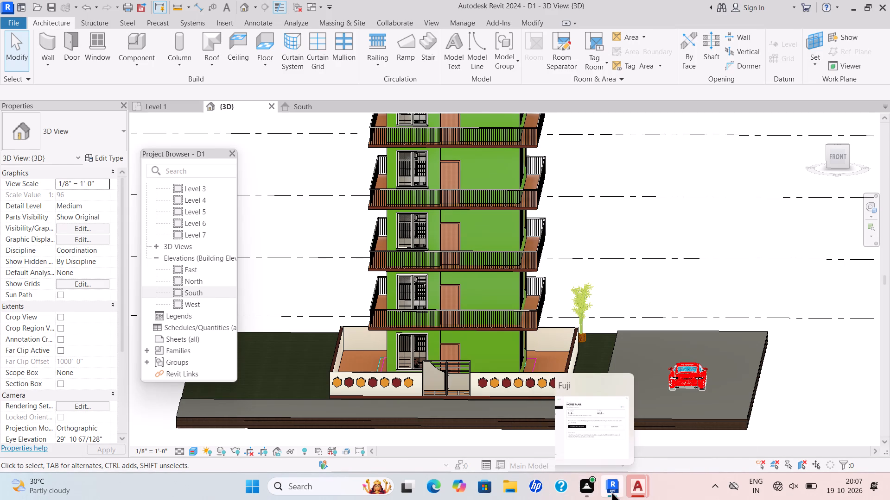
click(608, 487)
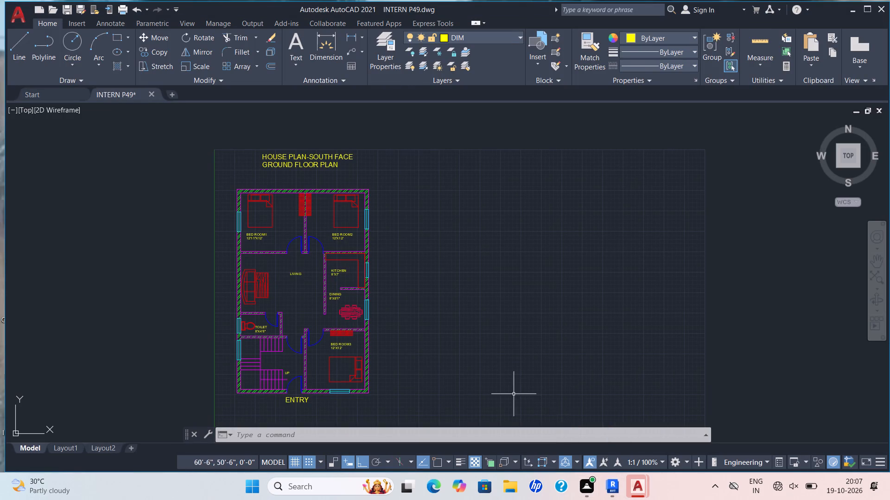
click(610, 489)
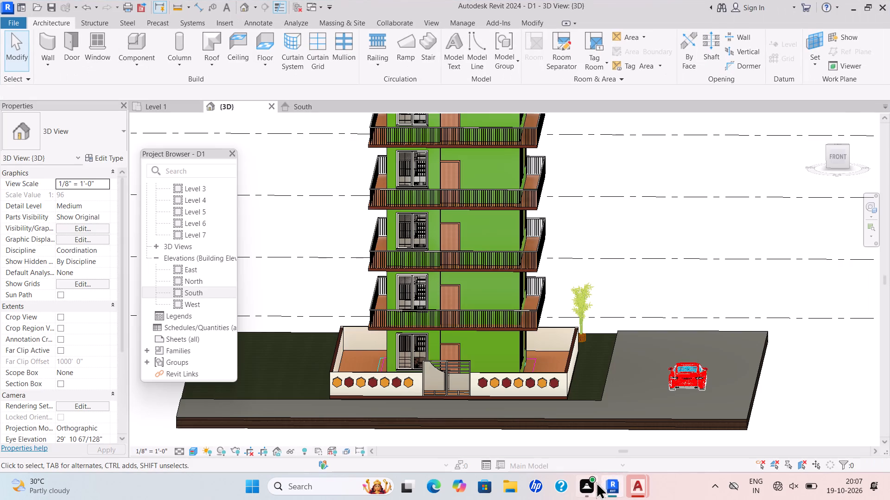